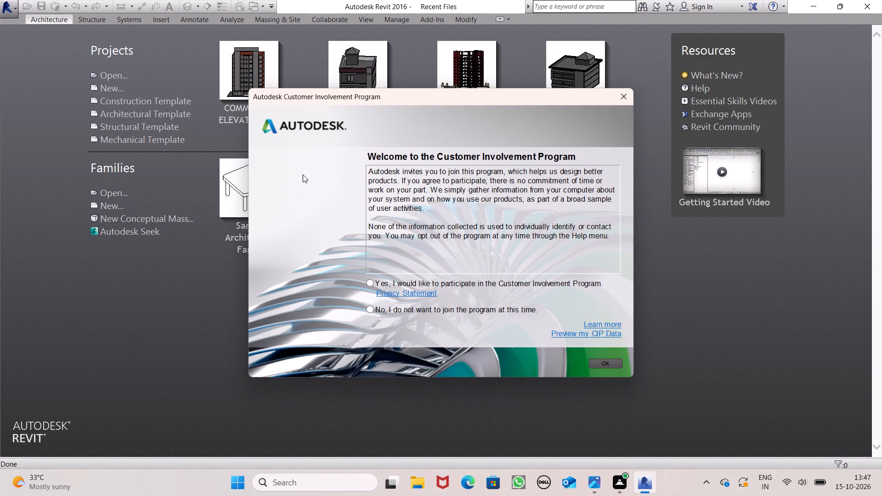
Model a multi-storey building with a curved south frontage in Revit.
Dismiss the Customer Involvement Program invitation without choosing a participation option.
{"action": "left_click", "coordinate": [604, 370]}
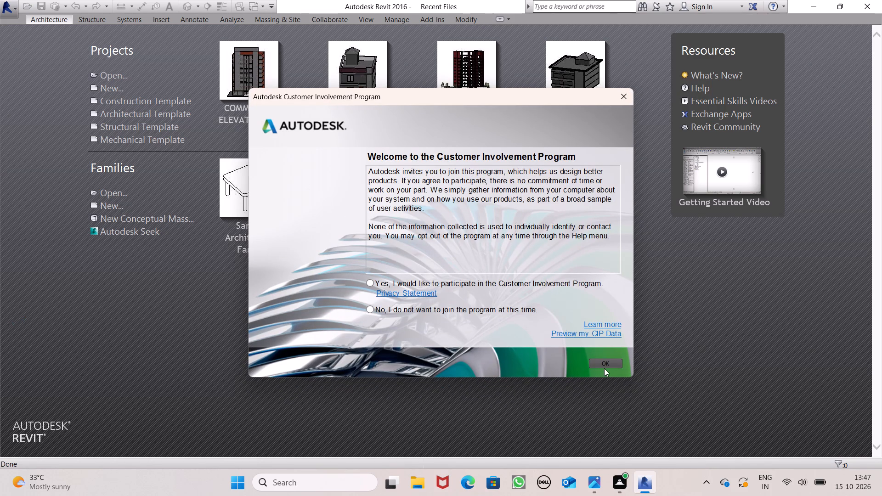
{"action": "left_click", "coordinate": [604, 368]}
{"action": "left_click", "coordinate": [628, 101]}
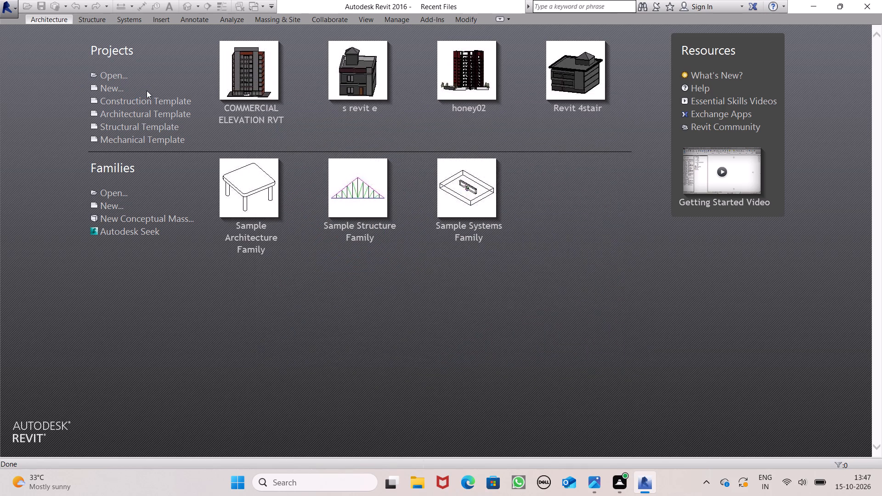
Create a new project based on the Construction Template.
{"action": "left_click", "coordinate": [147, 90]}
{"action": "left_click", "coordinate": [106, 81]}
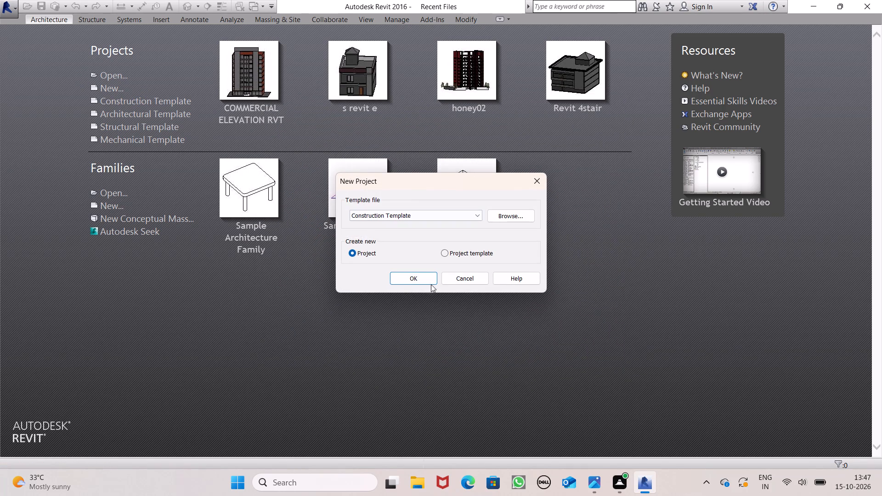
{"action": "left_click", "coordinate": [450, 220]}
{"action": "left_click", "coordinate": [420, 241]}
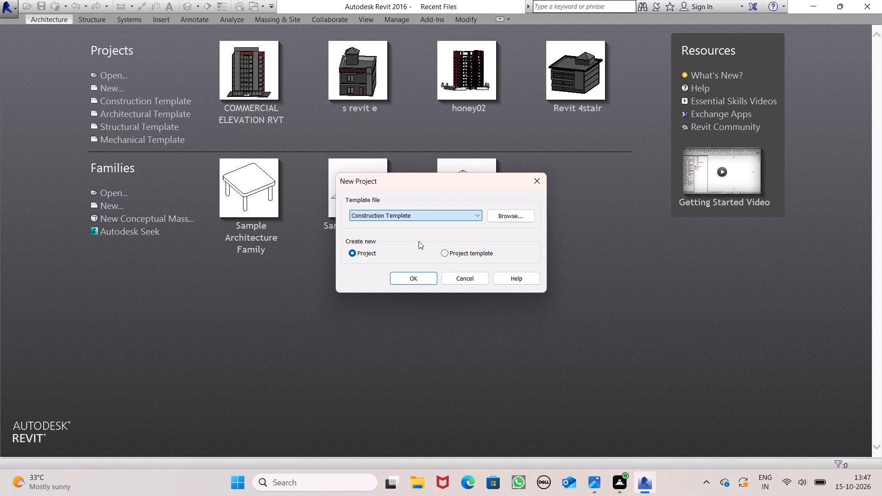
{"action": "left_click", "coordinate": [409, 278]}
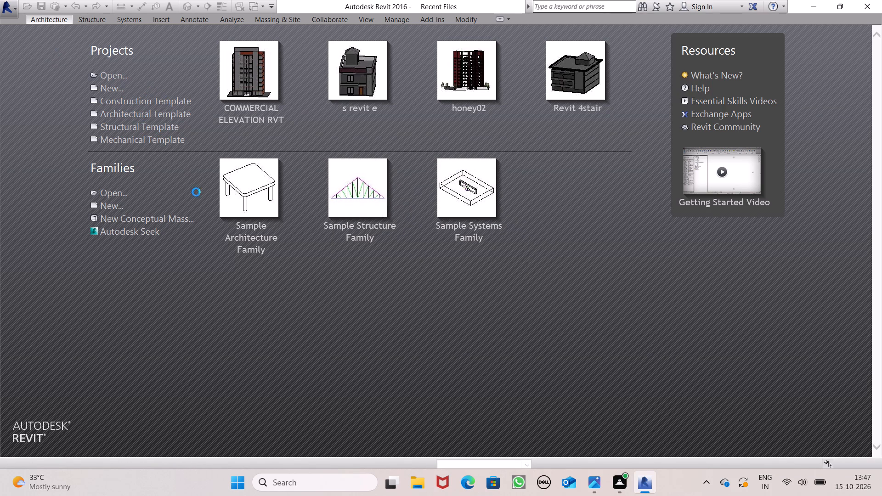
{"action": "scroll", "coordinate": [204, 210], "scroll_direction": "down", "scroll_amount": 2}
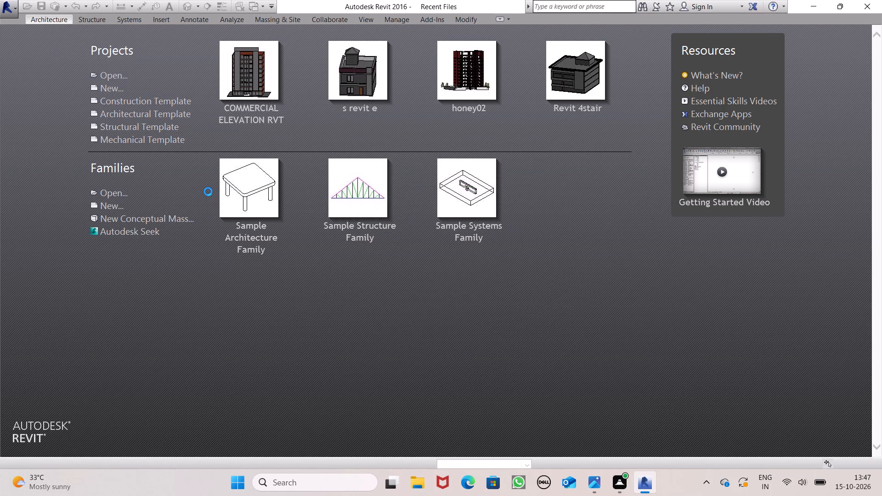
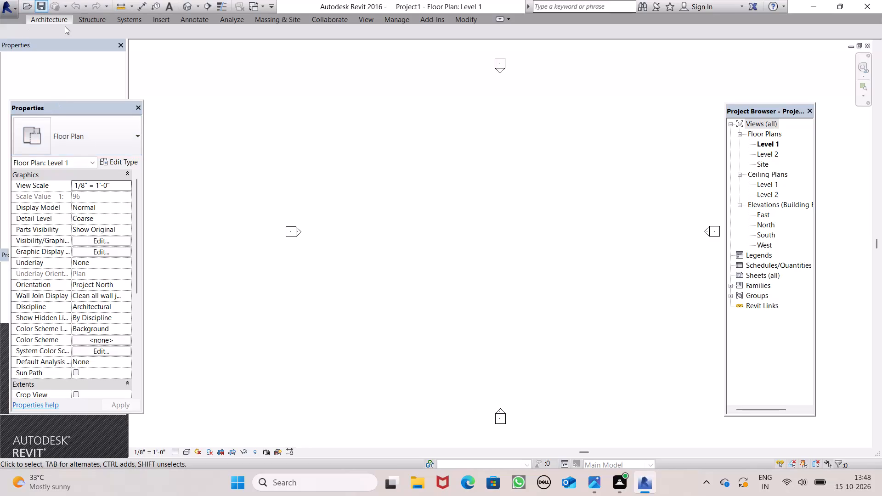
Draw a rectangle of Generic - 8" basic walls about 52' wide by 64' long on the Level 1 floor plan.
{"action": "left_click", "coordinate": [65, 21]}
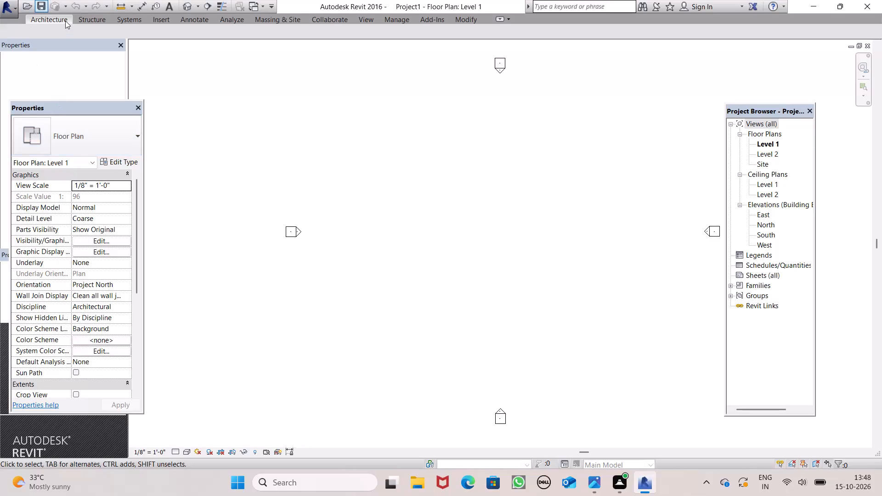
{"action": "left_click", "coordinate": [65, 19]}
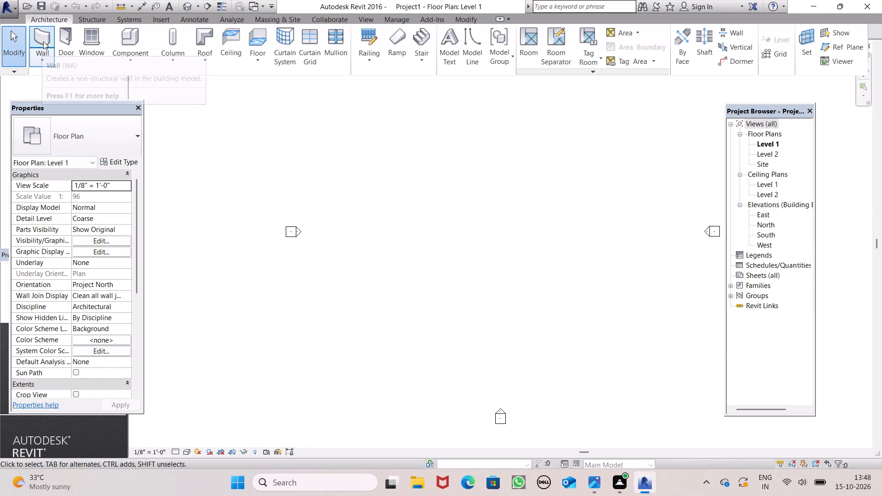
{"action": "left_click", "coordinate": [43, 40]}
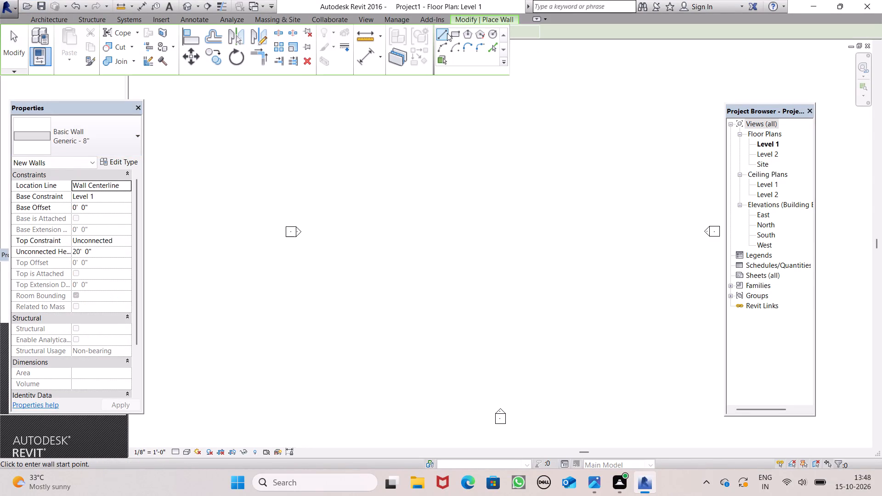
{"action": "left_click", "coordinate": [451, 35]}
{"action": "left_click", "coordinate": [430, 128]}
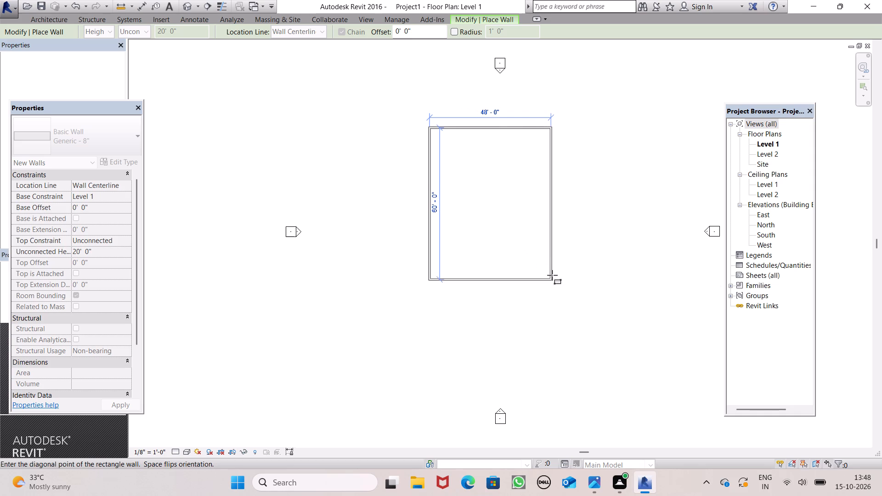
{"action": "left_click", "coordinate": [564, 286]}
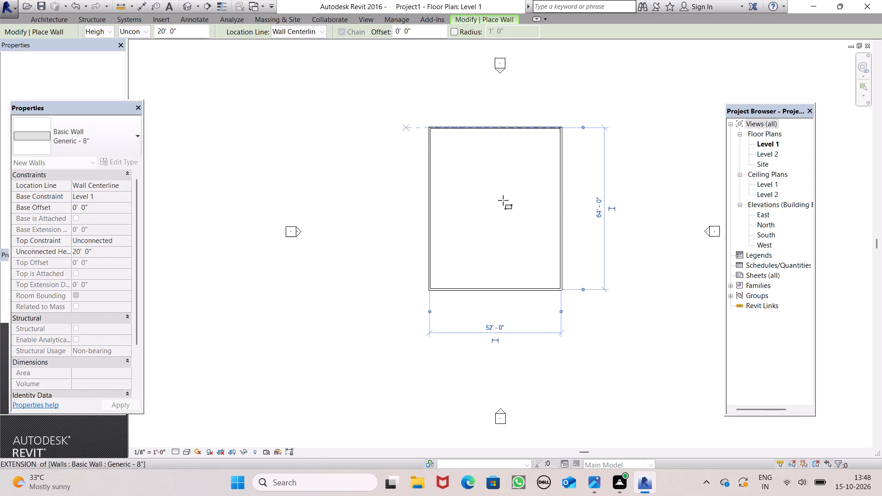
{"action": "key", "text": "space"}
{"action": "key", "text": "Escape"}
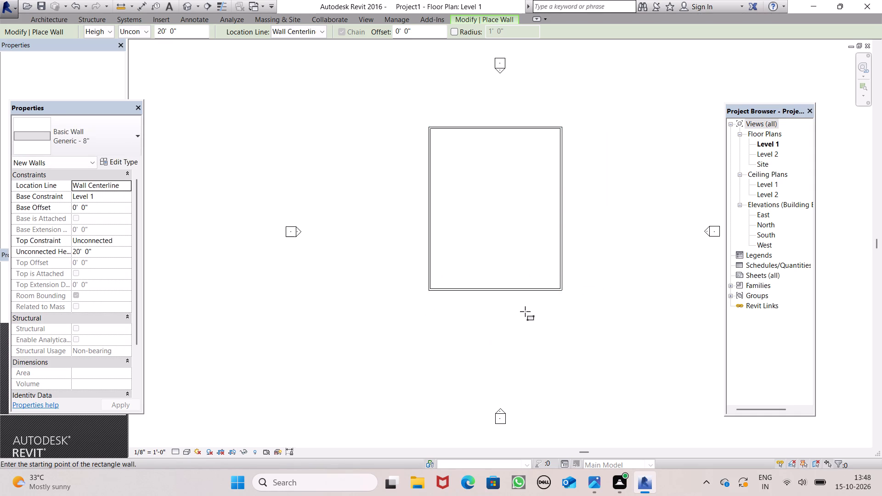
{"action": "key", "text": "Escape"}
Move the rectangle's south wall by setting its distance to the north wall to 60'.
{"action": "left_click", "coordinate": [508, 291]}
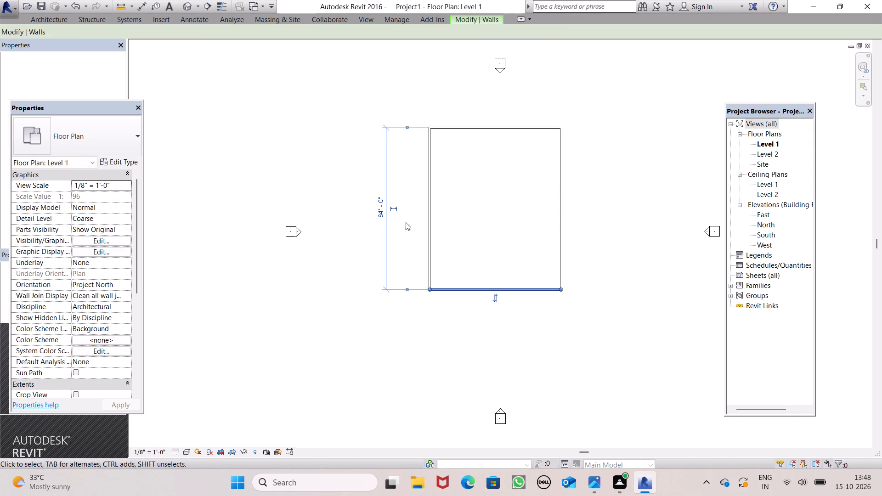
{"action": "left_click", "coordinate": [384, 217]}
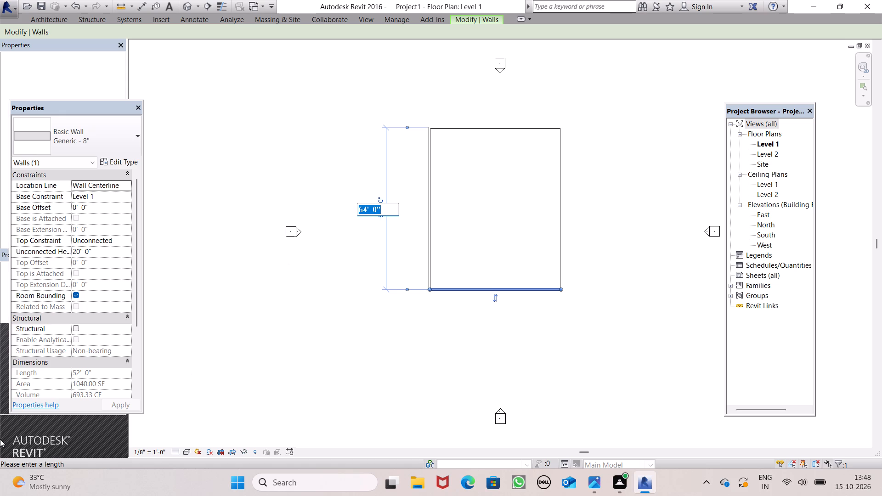
{"action": "key", "text": "BackSpace"}
{"action": "type", "text": "60'"}
{"action": "key", "text": "Return"}
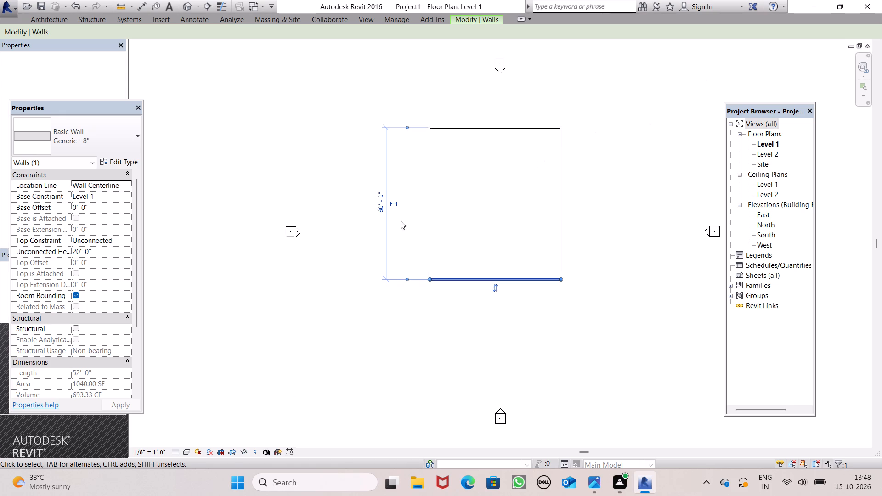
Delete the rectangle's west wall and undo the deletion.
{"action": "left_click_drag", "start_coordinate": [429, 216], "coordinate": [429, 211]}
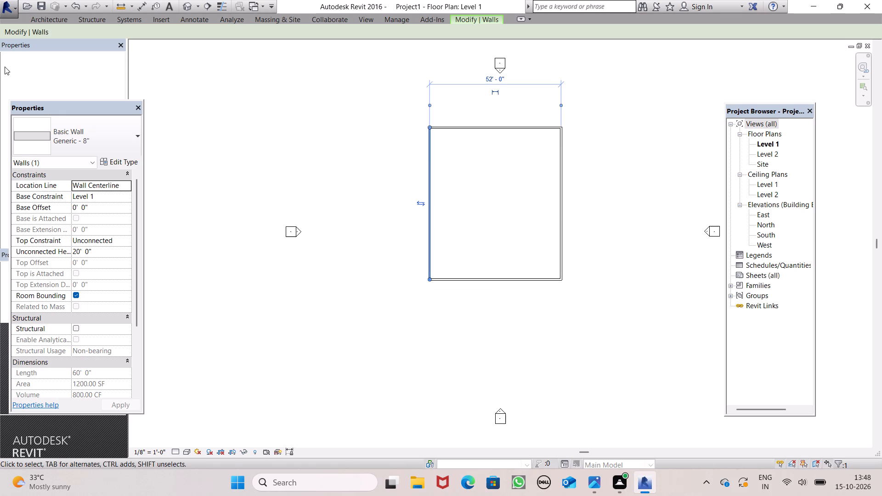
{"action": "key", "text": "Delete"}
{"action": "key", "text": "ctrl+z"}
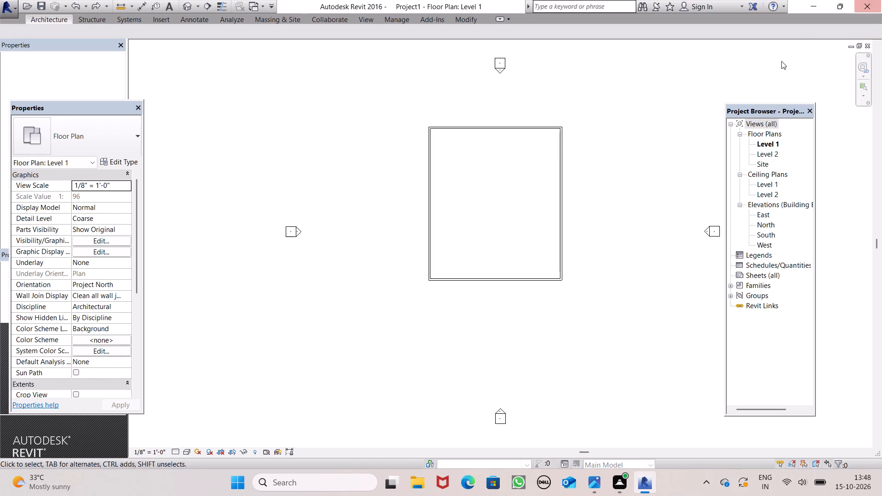
Move the rectangle's west wall by setting its distance to the east wall to 50'.
{"action": "left_click", "coordinate": [433, 237]}
{"action": "left_click", "coordinate": [496, 74]}
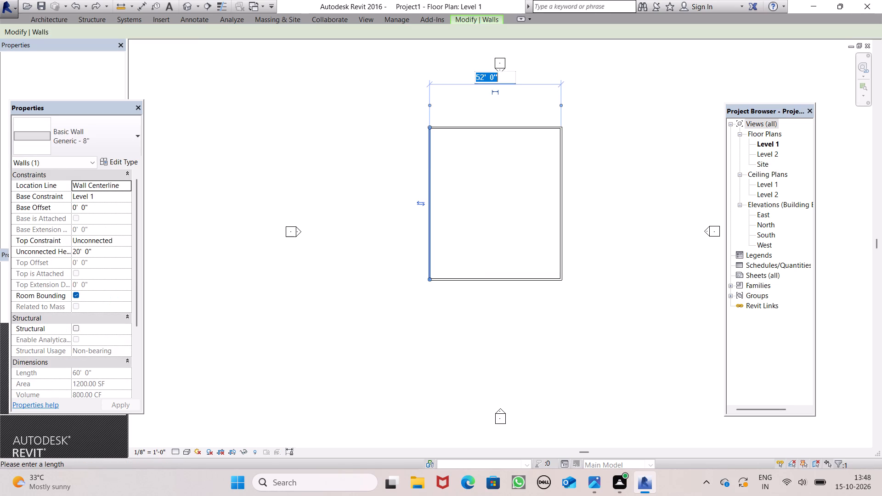
{"action": "key", "text": "BackSpace"}
{"action": "type", "text": "50'"}
{"action": "key", "text": "Return"}
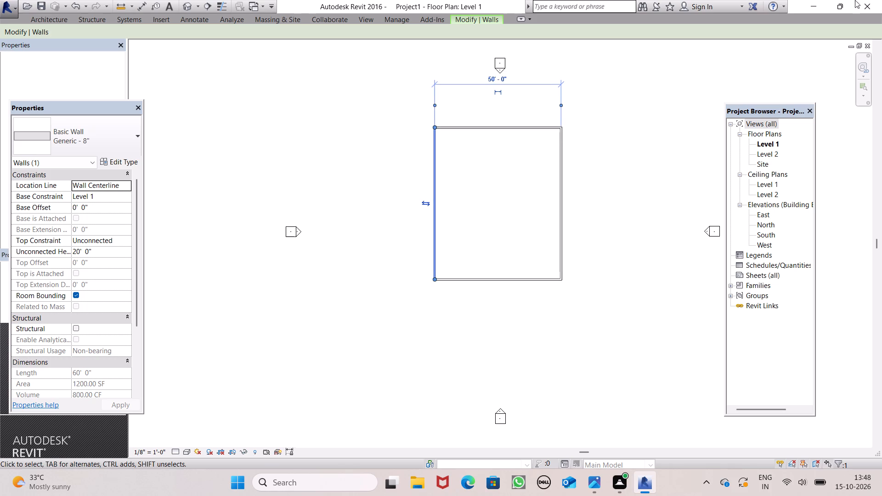
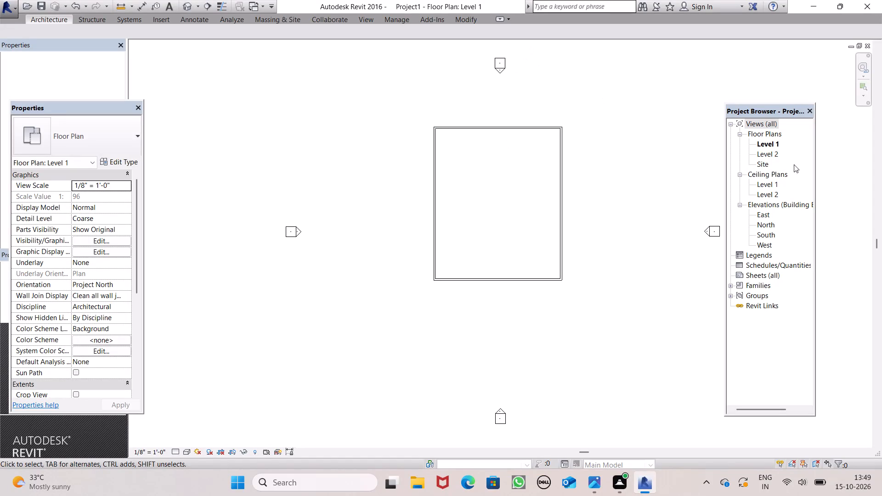
Examine the height of the exterior walls in the East elevation and the default 3D view.
{"action": "left_click", "coordinate": [66, 23]}
{"action": "double_click", "coordinate": [762, 218]}
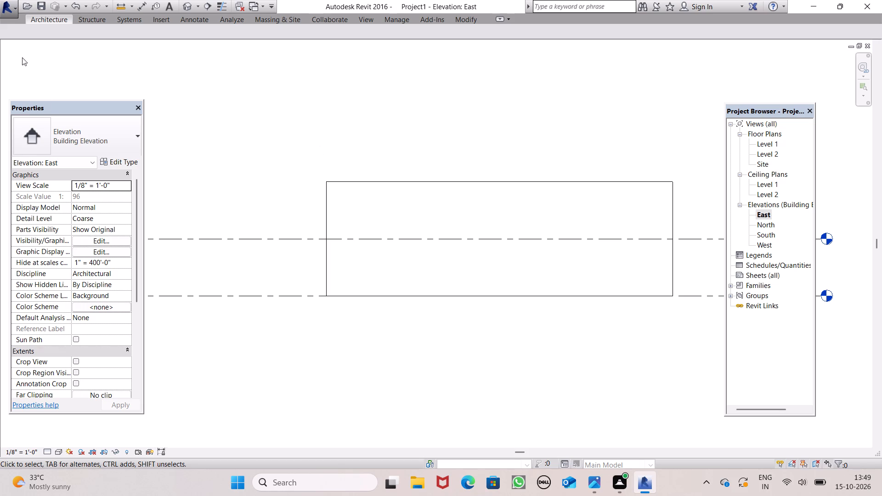
{"action": "left_click", "coordinate": [190, 7]}
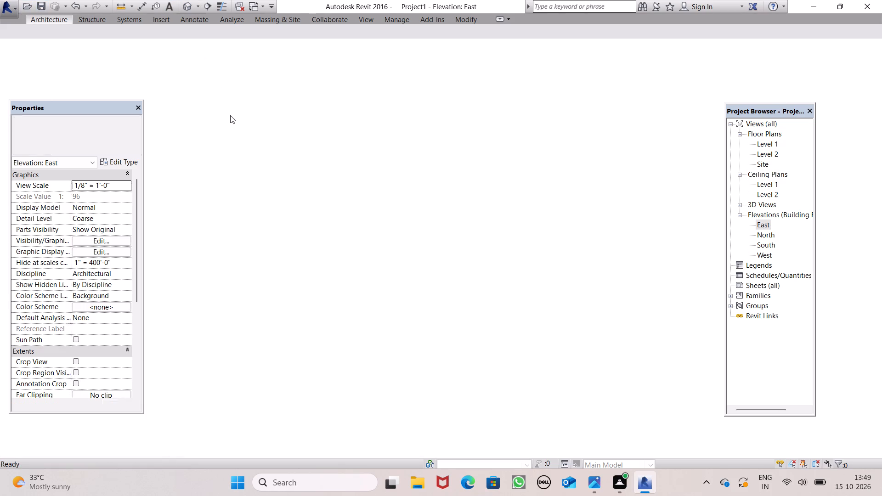
{"action": "scroll", "coordinate": [254, 180], "scroll_direction": "down", "scroll_amount": 1}
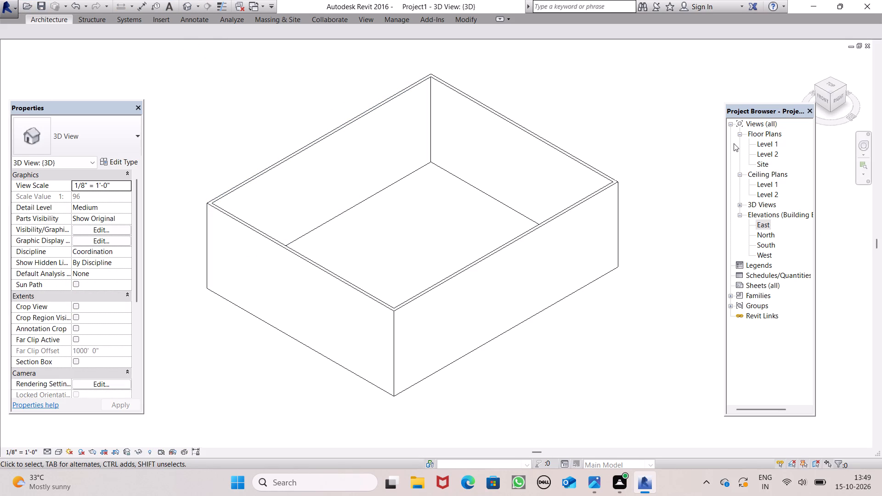
Return to the Level 1 floor plan and undo the wall moves and the rectangle of walls.
{"action": "double_click", "coordinate": [771, 148]}
{"action": "scroll", "coordinate": [568, 216], "scroll_direction": "down", "scroll_amount": 1}
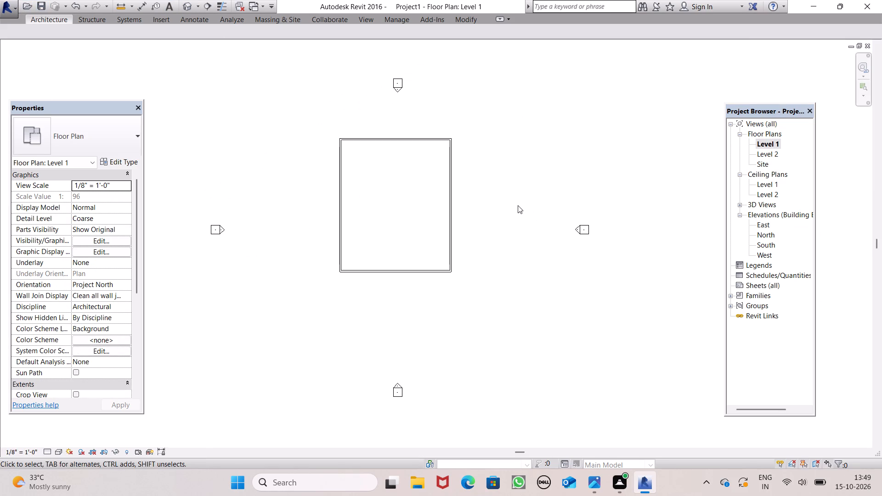
{"action": "key", "text": "ctrl+z"}
{"action": "key", "text": "ctrl+z"}
{"action": "key", "text": "ctrl+z"}
{"action": "key", "text": "ctrl+z"}
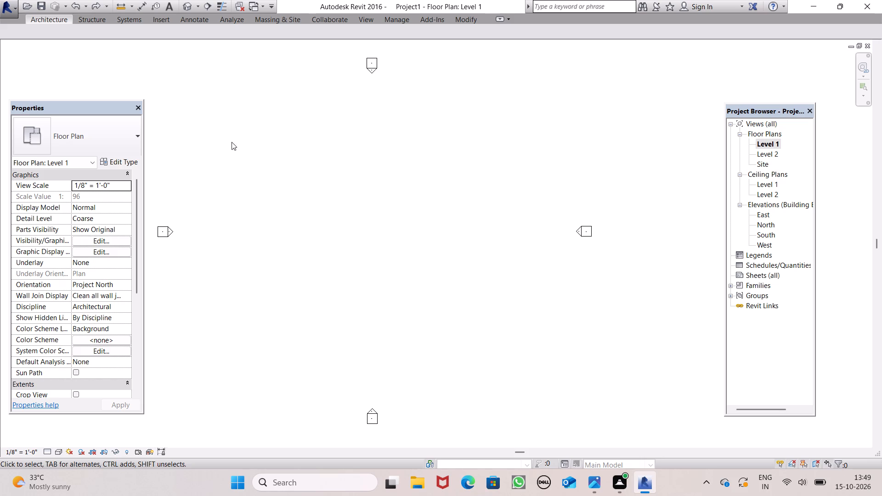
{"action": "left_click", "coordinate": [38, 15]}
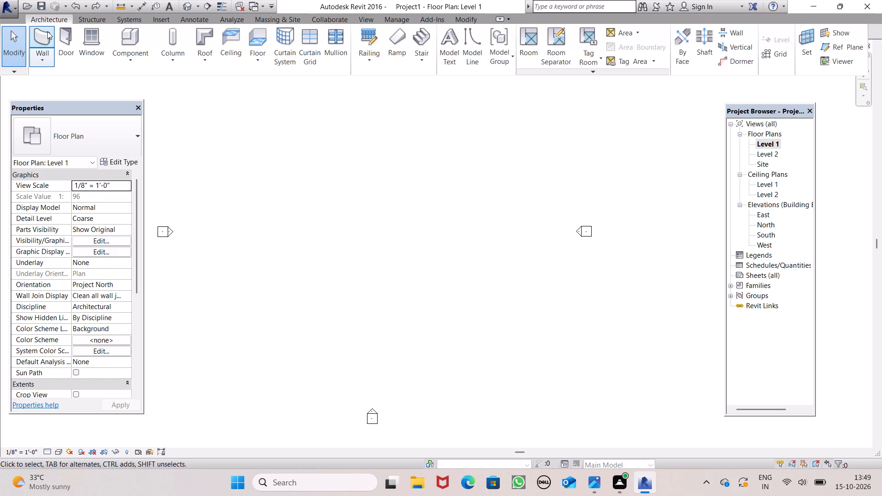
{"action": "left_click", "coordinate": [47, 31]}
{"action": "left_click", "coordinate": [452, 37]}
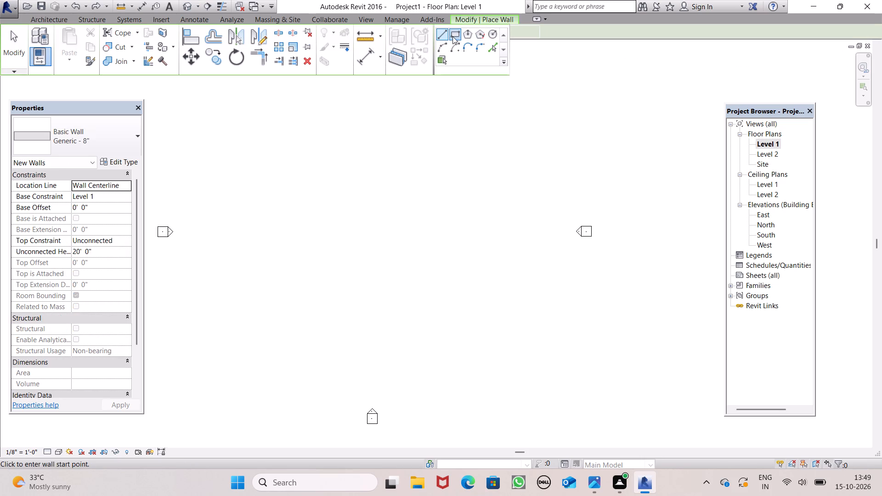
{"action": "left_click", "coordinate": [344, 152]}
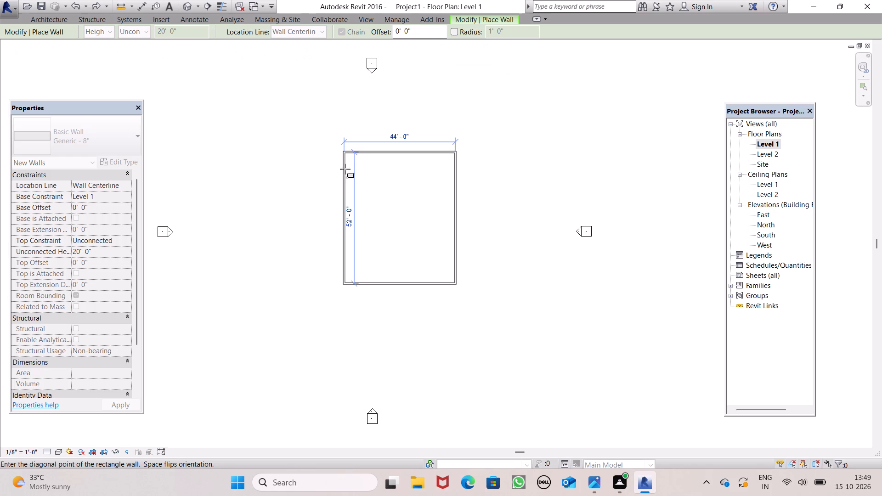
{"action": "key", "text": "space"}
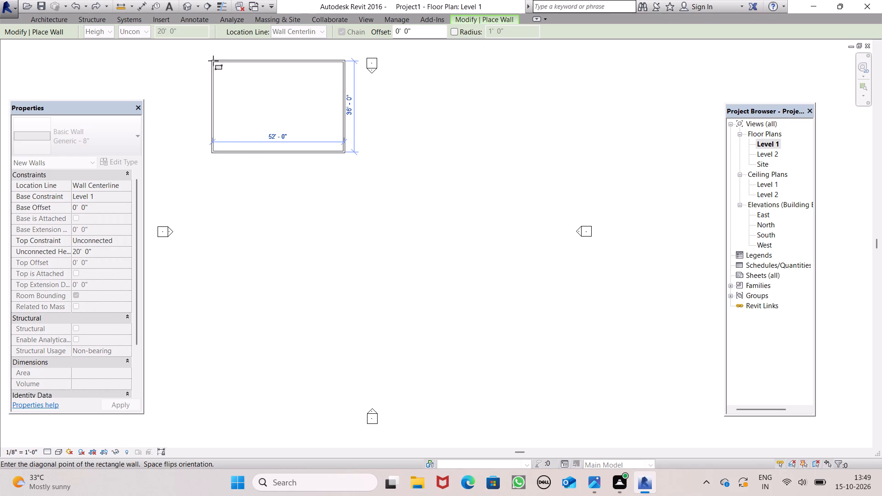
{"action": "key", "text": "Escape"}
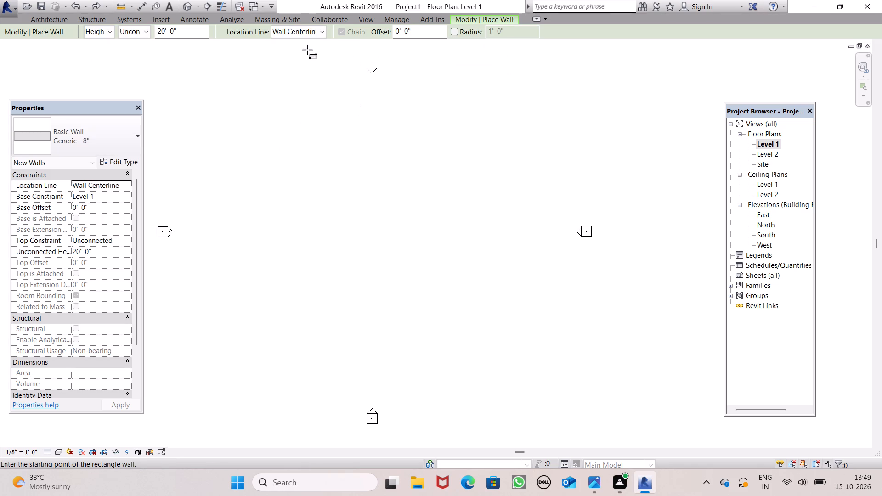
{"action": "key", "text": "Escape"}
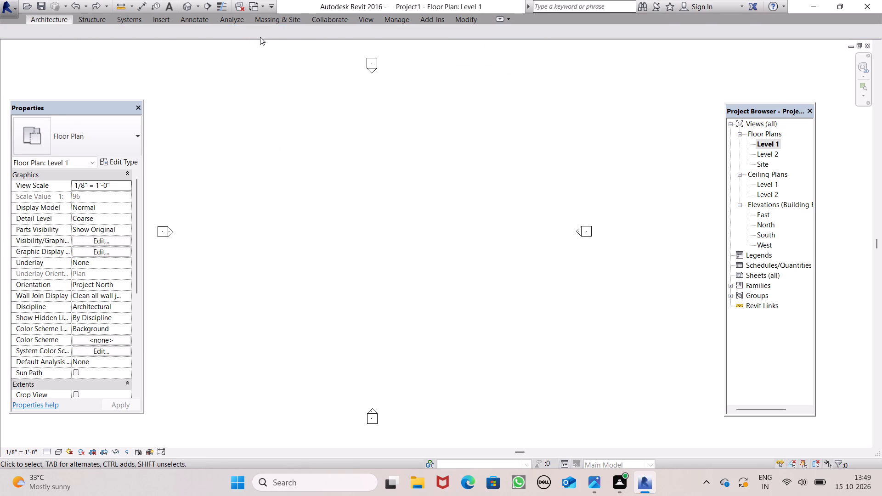
Draw a rectangle of Generic - 8" walls with a 10' unconnected height, about 52' wide by 56' long, on Level 1.
{"action": "left_click", "coordinate": [69, 17]}
{"action": "left_click", "coordinate": [40, 36]}
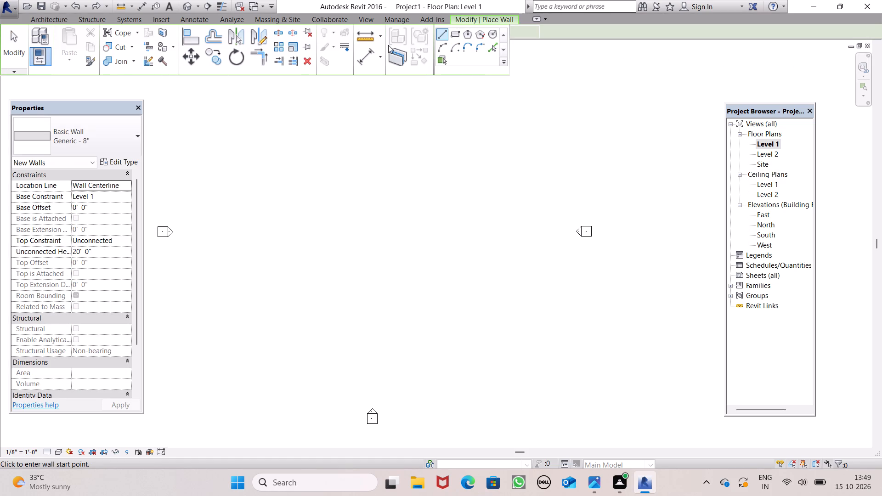
{"action": "left_click", "coordinate": [452, 36]}
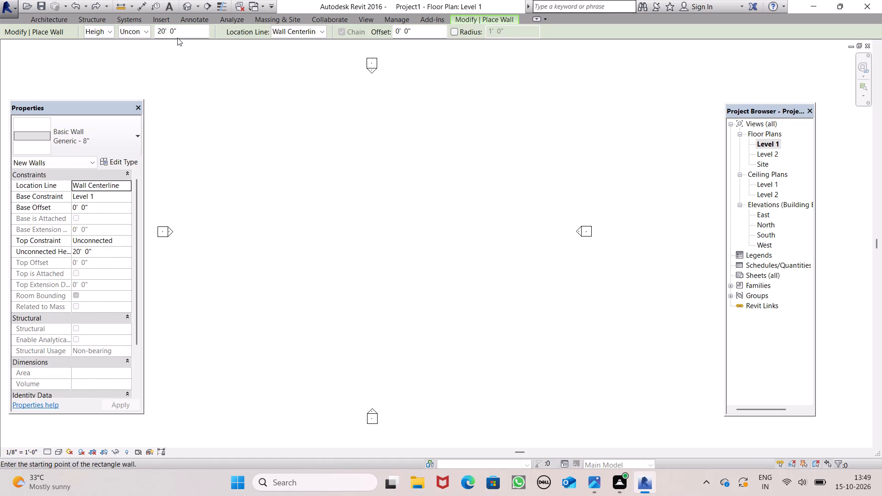
{"action": "left_click", "coordinate": [161, 29]}
{"action": "key", "text": "BackSpace"}
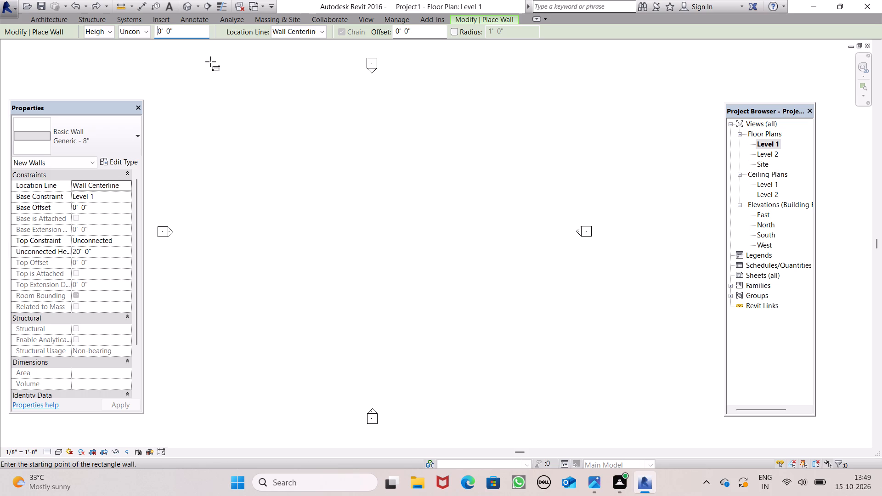
{"action": "key", "text": "1"}
{"action": "key", "text": "Return"}
{"action": "left_click_drag", "start_coordinate": [307, 143], "coordinate": [314, 143]}
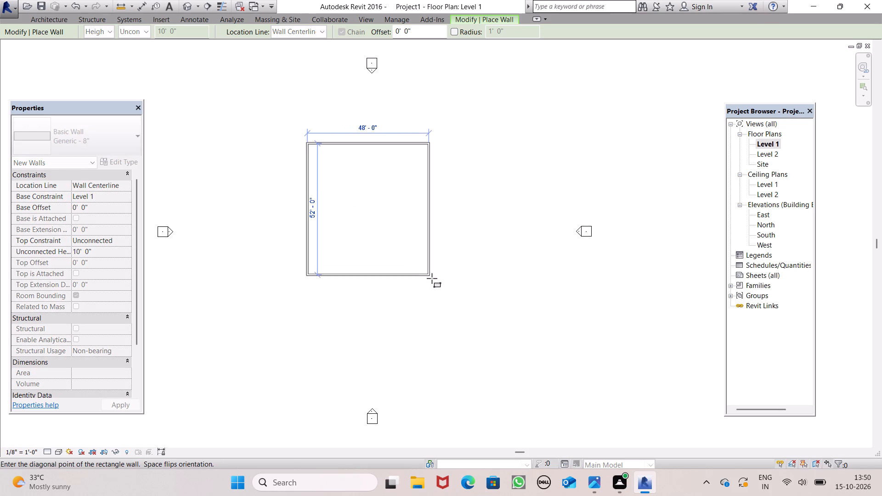
{"action": "left_click", "coordinate": [438, 289]}
{"action": "key", "text": "space"}
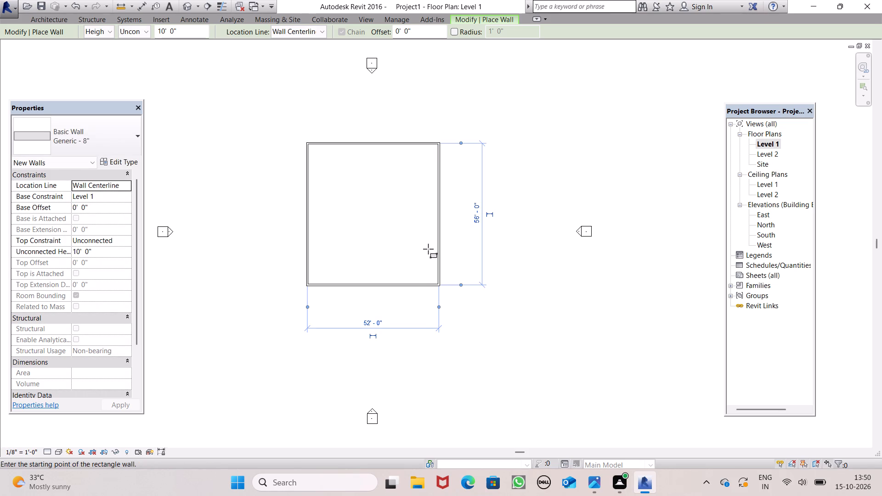
{"action": "key", "text": "space"}
{"action": "key", "text": "space"}
{"action": "key", "text": "Escape"}
{"action": "key", "text": "Escape"}
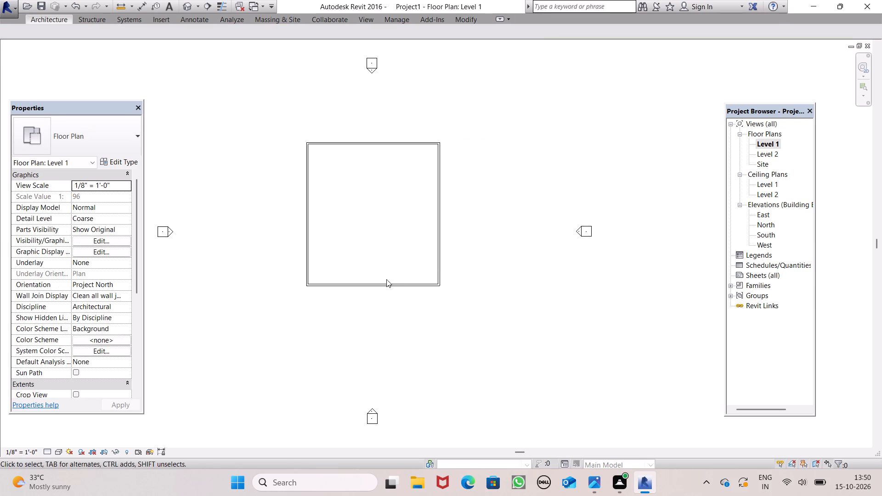
Move the rectangle's south wall by setting its distance to the north wall to 60'.
{"action": "left_click", "coordinate": [390, 285]}
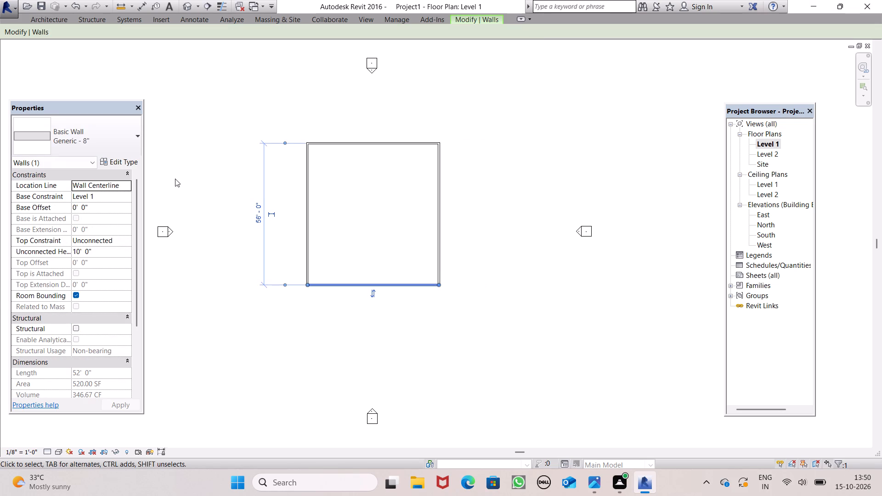
{"action": "left_click", "coordinate": [262, 219]}
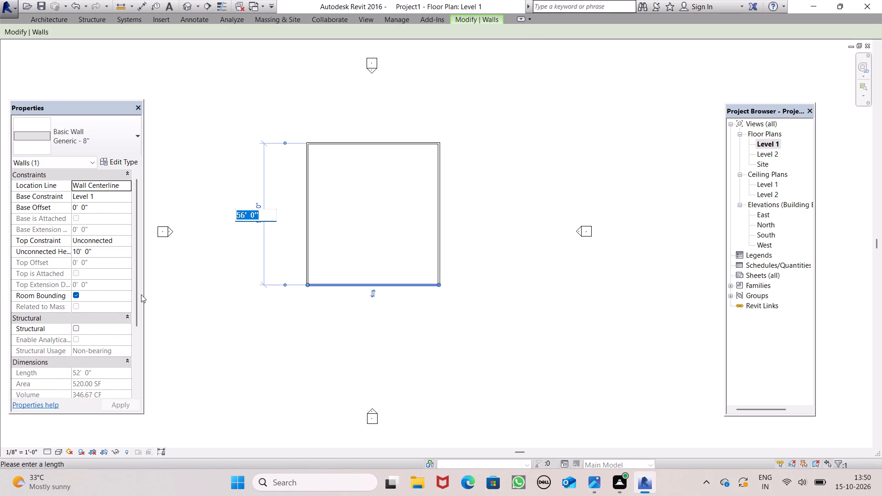
{"action": "key", "text": "BackSpace"}
{"action": "key", "text": "6"}
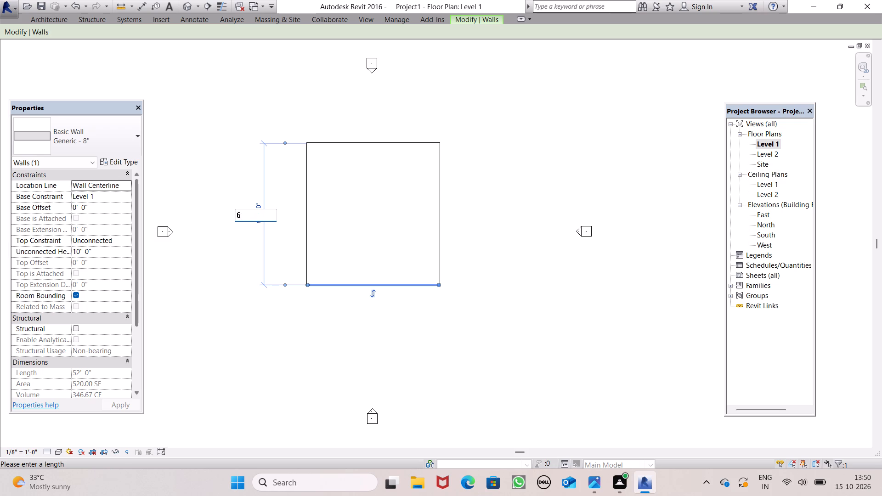
{"action": "key", "text": "0"}
{"action": "key", "text": "apostrophe"}
{"action": "key", "text": "Return"}
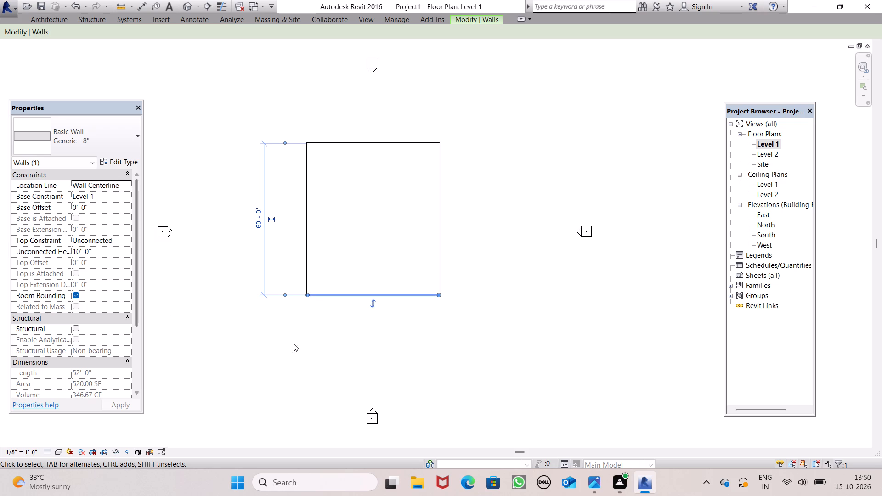
Move the rectangle's west wall by setting its distance to the east wall to 50'.
{"action": "left_click", "coordinate": [309, 279]}
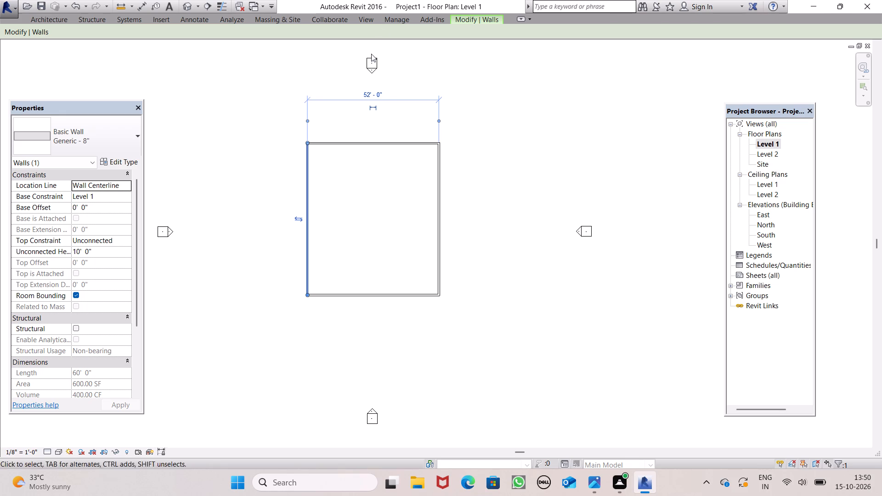
{"action": "left_click", "coordinate": [374, 98]}
{"action": "key", "text": "BackSpace"}
{"action": "type", "text": "50'"}
{"action": "key", "text": "Return"}
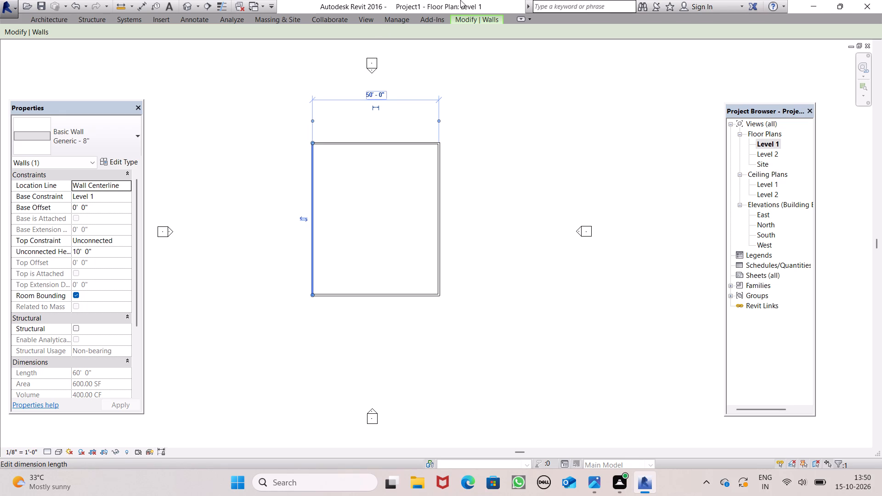
{"action": "key", "text": "space"}
{"action": "left_click", "coordinate": [570, 259]}
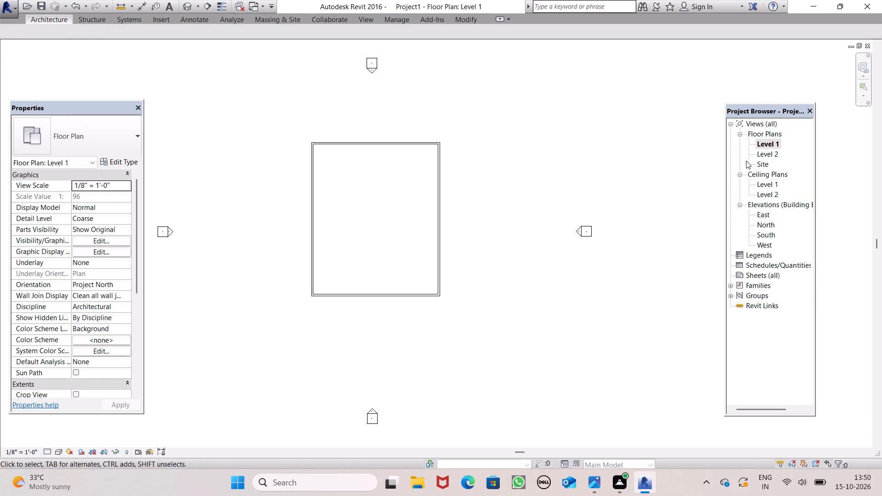
Open the East building elevation view.
{"action": "double_click", "coordinate": [771, 214]}
{"action": "double_click", "coordinate": [762, 218]}
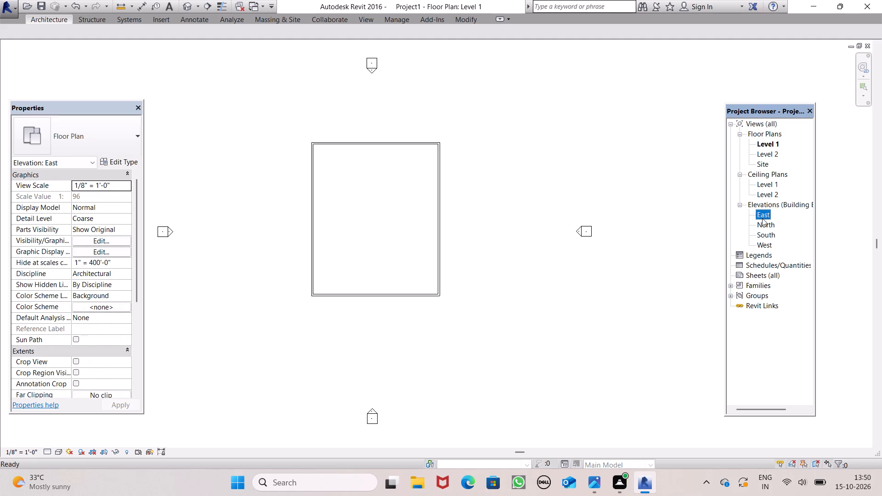
{"action": "scroll", "coordinate": [473, 322], "scroll_direction": "down", "scroll_amount": 3}
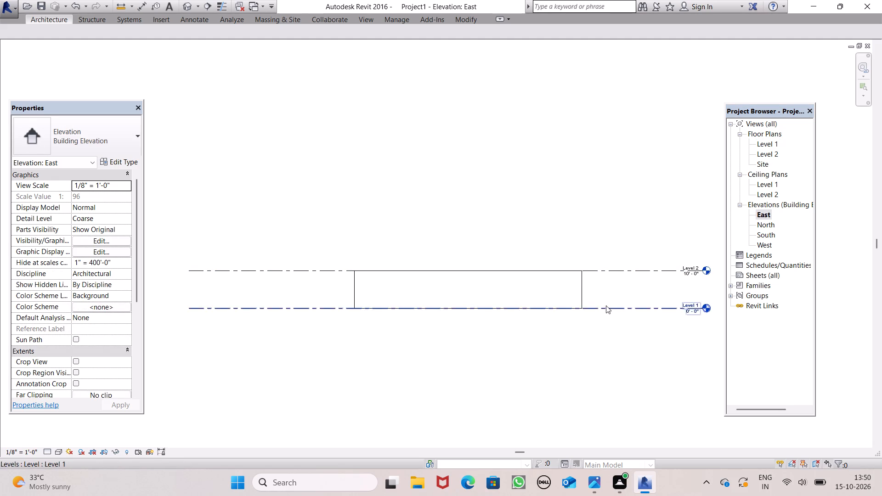
{"action": "scroll", "coordinate": [602, 293], "scroll_direction": "up", "scroll_amount": 5}
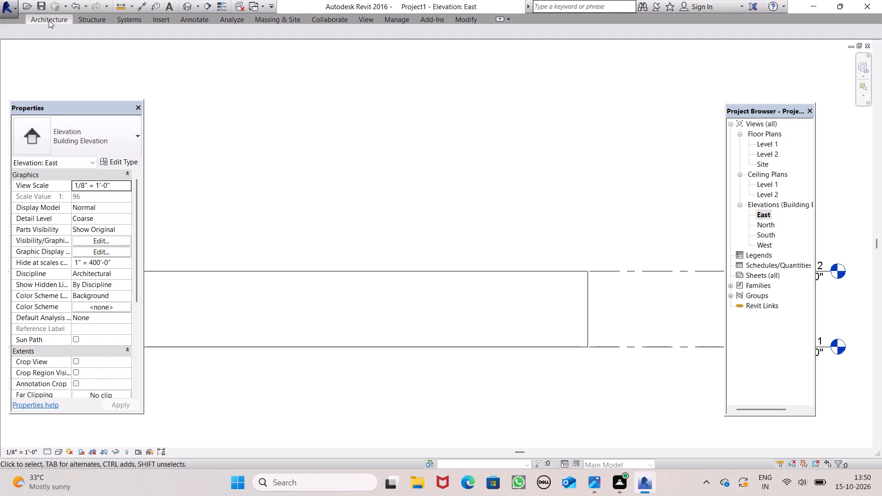
Add a level 9" above Level 2 with the Level command, picking the Level 2 line with a 9" offset.
{"action": "left_click", "coordinate": [49, 19]}
{"action": "left_click", "coordinate": [62, 24]}
{"action": "left_click", "coordinate": [64, 19]}
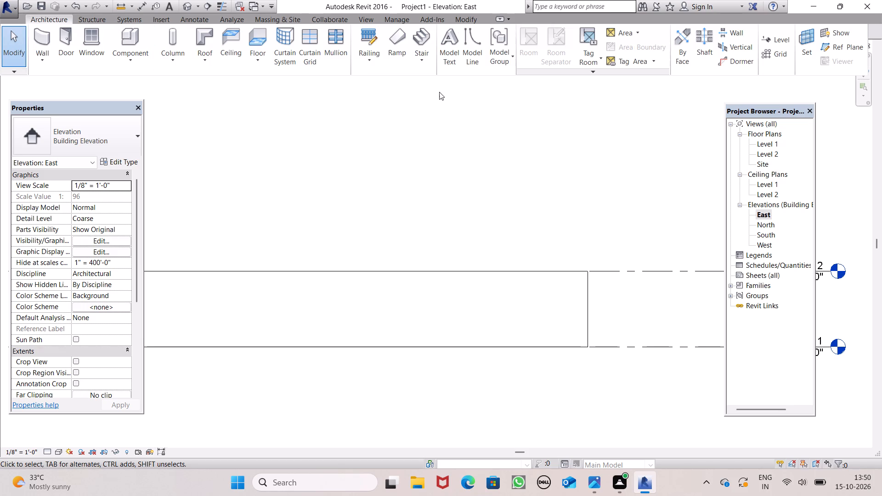
{"action": "left_click", "coordinate": [773, 46]}
{"action": "left_click", "coordinate": [773, 40]}
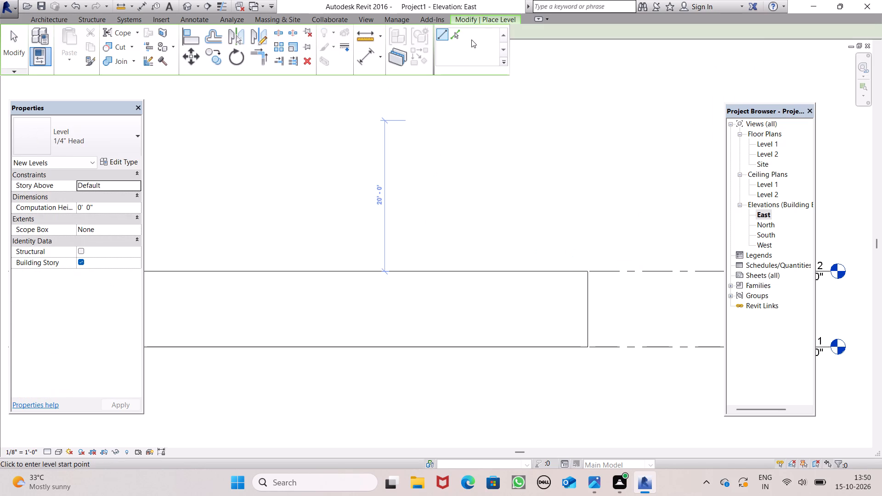
{"action": "left_click", "coordinate": [461, 40]}
{"action": "left_click", "coordinate": [455, 36]}
{"action": "scroll", "coordinate": [583, 167], "scroll_direction": "down", "scroll_amount": 7}
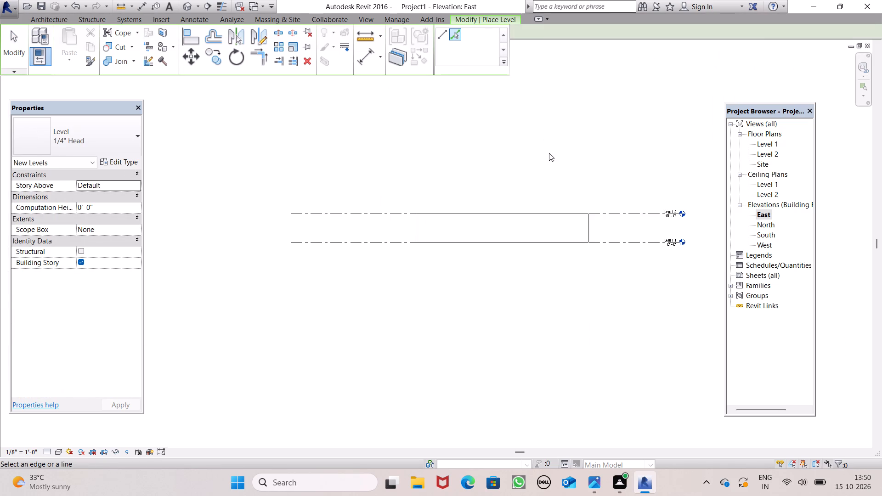
{"action": "scroll", "coordinate": [385, 128], "scroll_direction": "up", "scroll_amount": 4}
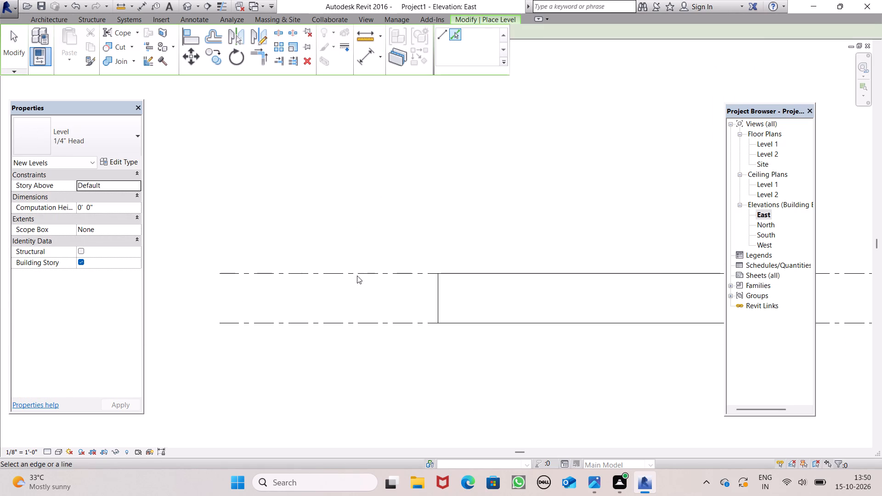
{"action": "left_click", "coordinate": [261, 38]}
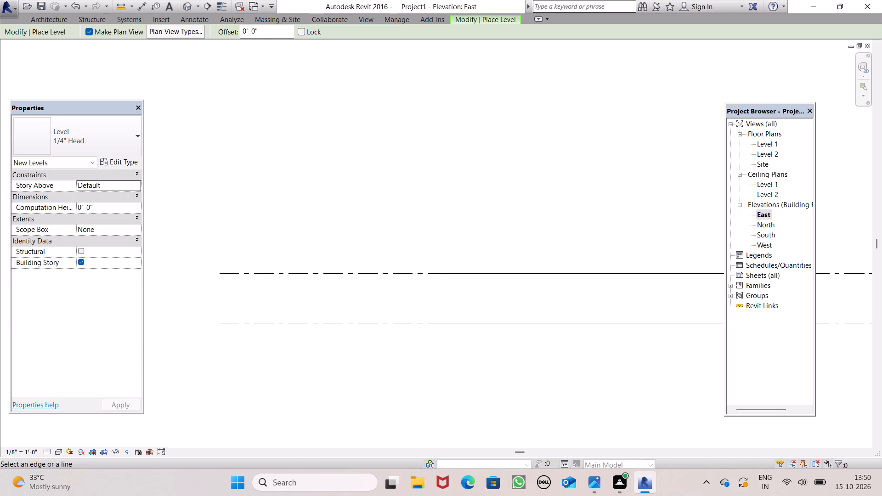
{"action": "left_click", "coordinate": [261, 33]}
{"action": "key", "text": "BackSpace"}
{"action": "key", "text": "BackSpace"}
{"action": "key", "text": "BackSpace"}
{"action": "key", "text": "BackSpace"}
{"action": "key", "text": "BackSpace"}
{"action": "key", "text": "BackSpace"}
{"action": "key", "text": "BackSpace"}
{"action": "key", "text": "BackSpace"}
{"action": "key", "text": "BackSpace"}
{"action": "key", "text": "BackSpace"}
{"action": "key", "text": "BackSpace"}
{"action": "key", "text": "BackSpace"}
{"action": "key", "text": "BackSpace"}
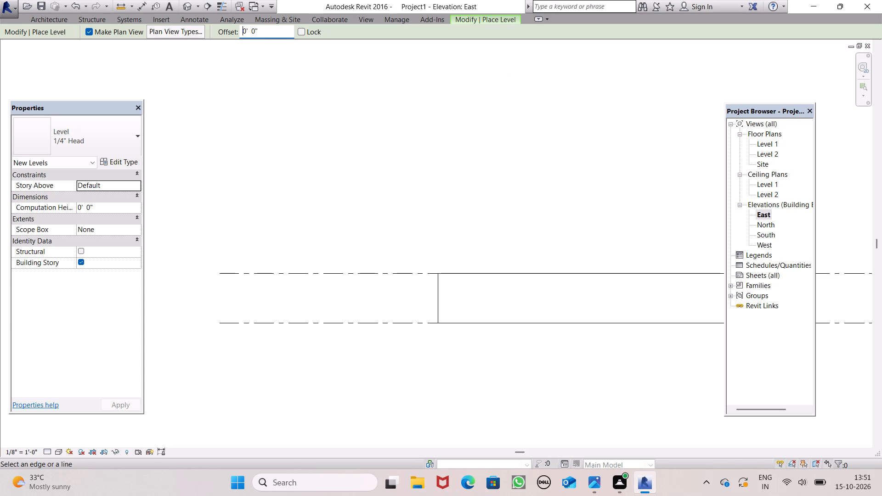
{"action": "left_click", "coordinate": [260, 35]}
{"action": "key", "text": "BackSpace"}
{"action": "key", "text": "BackSpace"}
{"action": "key", "text": "BackSpace"}
{"action": "key", "text": "BackSpace"}
{"action": "key", "text": "BackSpace"}
{"action": "key", "text": "BackSpace"}
{"action": "key", "text": "BackSpace"}
{"action": "key", "text": "BackSpace"}
{"action": "key", "text": "BackSpace"}
{"action": "key", "text": "BackSpace"}
{"action": "key", "text": "BackSpace"}
{"action": "key", "text": "BackSpace"}
{"action": "key", "text": "BackSpace"}
{"action": "type", "text": "9\""}
{"action": "key", "text": "Return"}
{"action": "left_click", "coordinate": [320, 270]}
Add a level 10' above the topmost level by picking its line with a 10' offset.
{"action": "scroll", "coordinate": [301, 290], "scroll_direction": "down", "scroll_amount": 2}
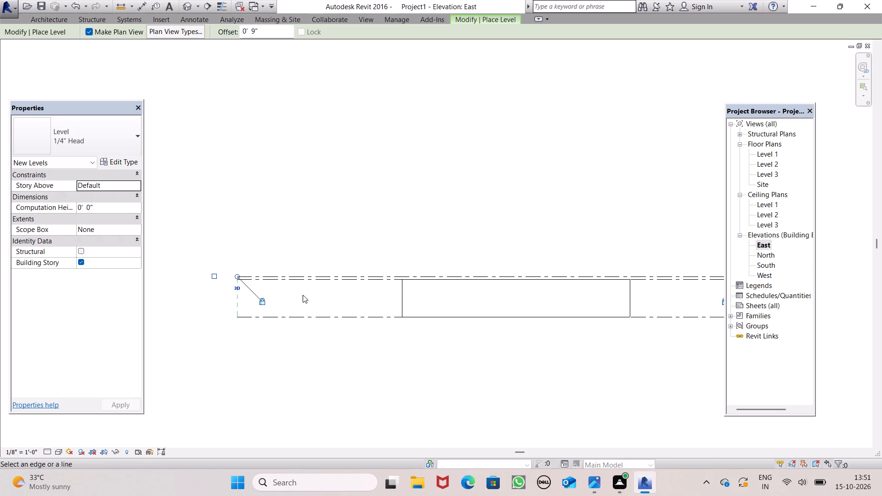
{"action": "scroll", "coordinate": [341, 271], "scroll_direction": "up", "scroll_amount": 7}
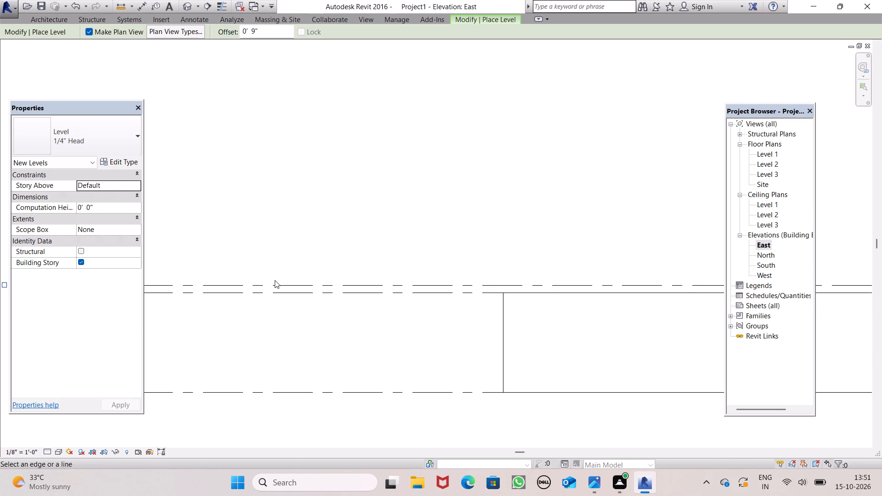
{"action": "left_click", "coordinate": [289, 30]}
{"action": "key", "text": "BackSpace"}
{"action": "key", "text": "BackSpace"}
{"action": "key", "text": "BackSpace"}
{"action": "key", "text": "BackSpace"}
{"action": "key", "text": "BackSpace"}
{"action": "key", "text": "BackSpace"}
{"action": "key", "text": "BackSpace"}
{"action": "key", "text": "BackSpace"}
{"action": "key", "text": "BackSpace"}
{"action": "type", "text": "10'"}
{"action": "key", "text": "Return"}
{"action": "left_click", "coordinate": [291, 285]}
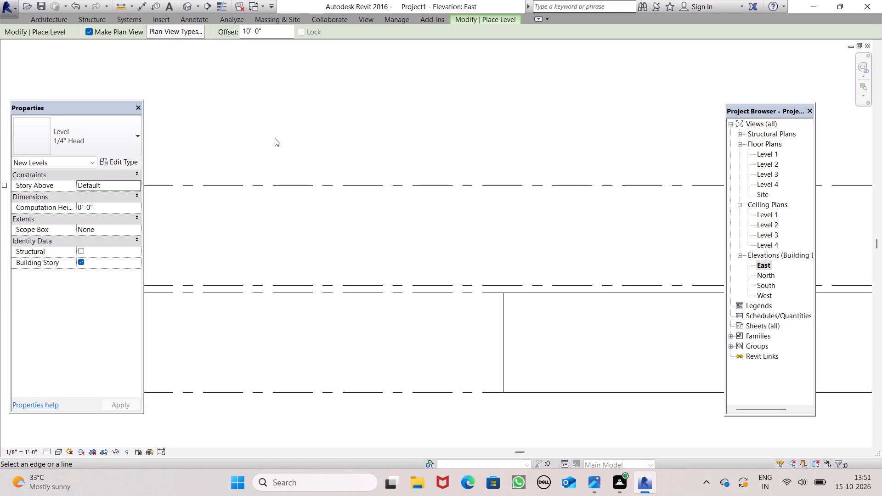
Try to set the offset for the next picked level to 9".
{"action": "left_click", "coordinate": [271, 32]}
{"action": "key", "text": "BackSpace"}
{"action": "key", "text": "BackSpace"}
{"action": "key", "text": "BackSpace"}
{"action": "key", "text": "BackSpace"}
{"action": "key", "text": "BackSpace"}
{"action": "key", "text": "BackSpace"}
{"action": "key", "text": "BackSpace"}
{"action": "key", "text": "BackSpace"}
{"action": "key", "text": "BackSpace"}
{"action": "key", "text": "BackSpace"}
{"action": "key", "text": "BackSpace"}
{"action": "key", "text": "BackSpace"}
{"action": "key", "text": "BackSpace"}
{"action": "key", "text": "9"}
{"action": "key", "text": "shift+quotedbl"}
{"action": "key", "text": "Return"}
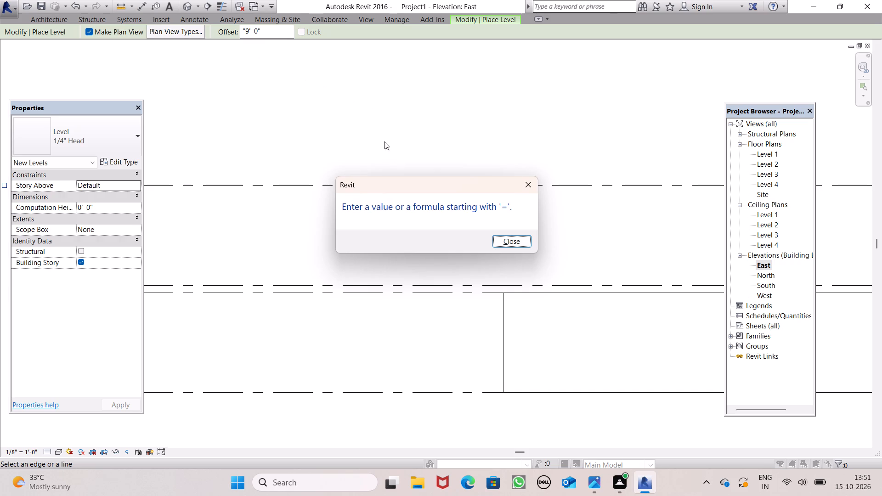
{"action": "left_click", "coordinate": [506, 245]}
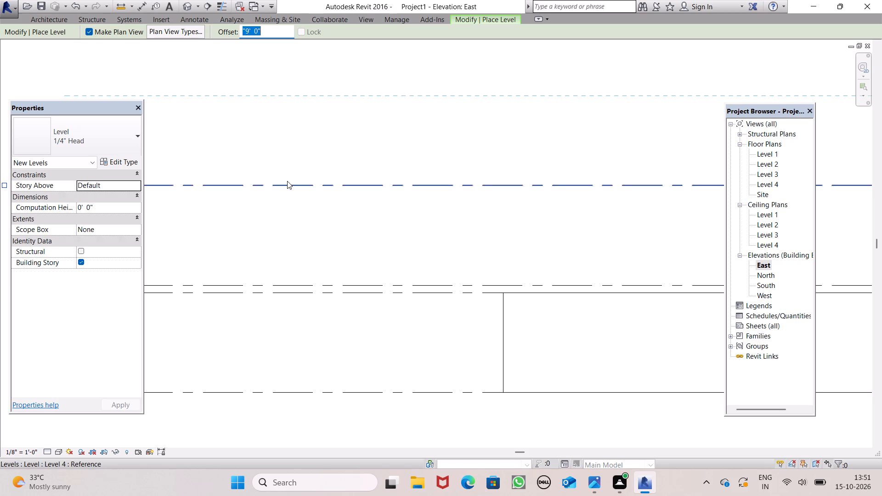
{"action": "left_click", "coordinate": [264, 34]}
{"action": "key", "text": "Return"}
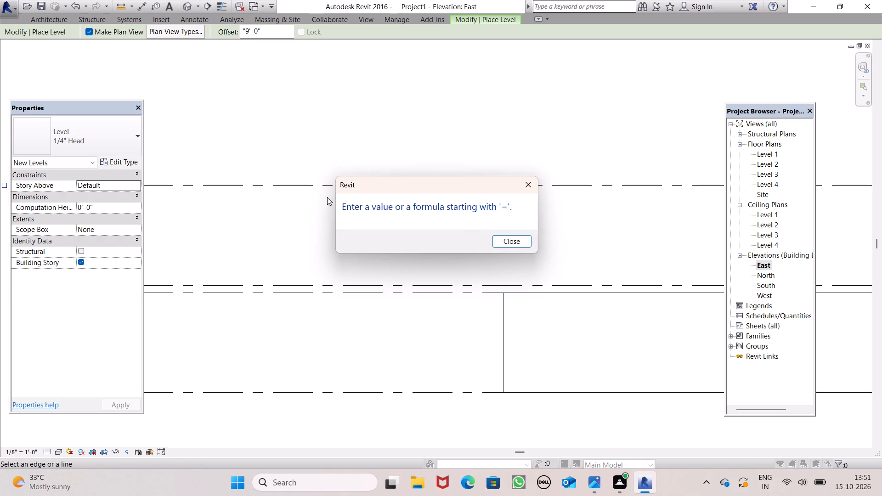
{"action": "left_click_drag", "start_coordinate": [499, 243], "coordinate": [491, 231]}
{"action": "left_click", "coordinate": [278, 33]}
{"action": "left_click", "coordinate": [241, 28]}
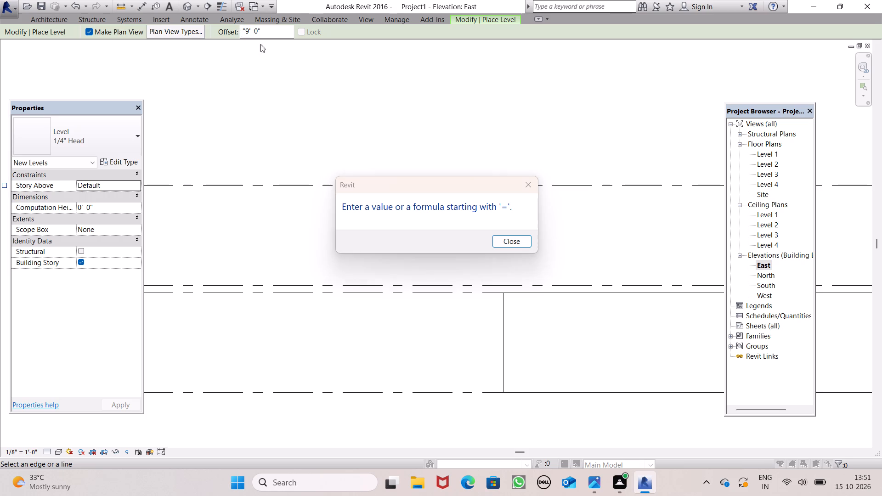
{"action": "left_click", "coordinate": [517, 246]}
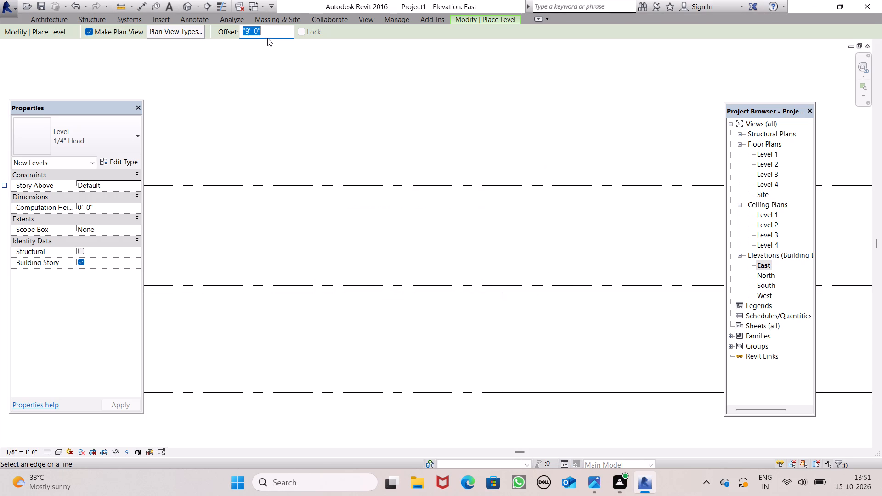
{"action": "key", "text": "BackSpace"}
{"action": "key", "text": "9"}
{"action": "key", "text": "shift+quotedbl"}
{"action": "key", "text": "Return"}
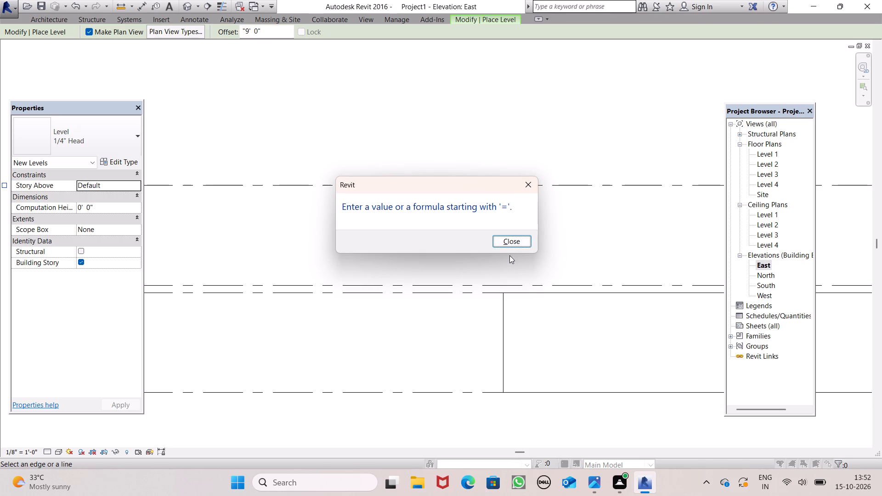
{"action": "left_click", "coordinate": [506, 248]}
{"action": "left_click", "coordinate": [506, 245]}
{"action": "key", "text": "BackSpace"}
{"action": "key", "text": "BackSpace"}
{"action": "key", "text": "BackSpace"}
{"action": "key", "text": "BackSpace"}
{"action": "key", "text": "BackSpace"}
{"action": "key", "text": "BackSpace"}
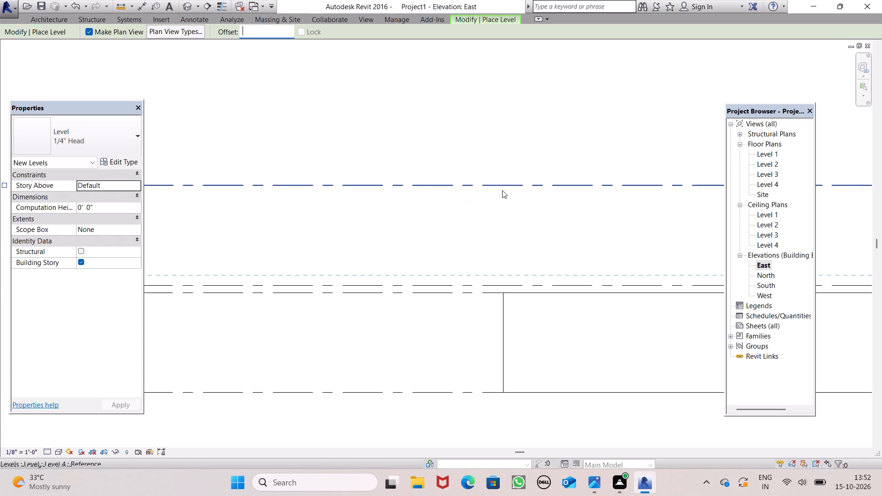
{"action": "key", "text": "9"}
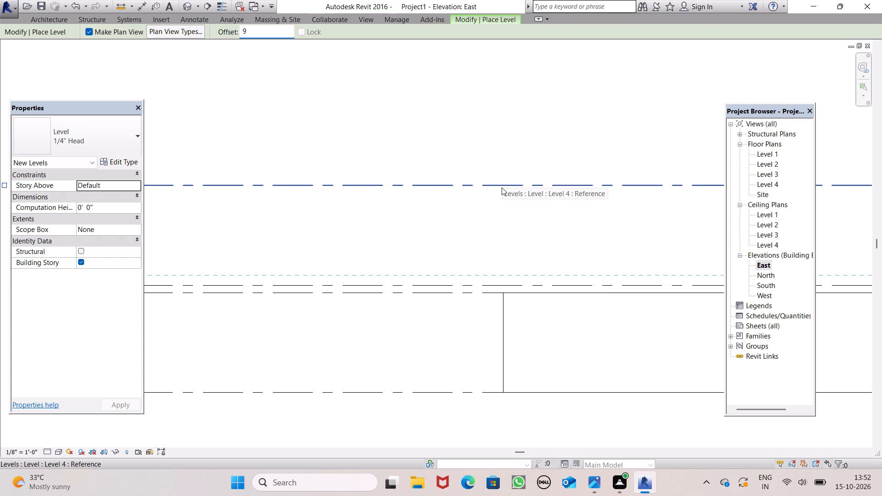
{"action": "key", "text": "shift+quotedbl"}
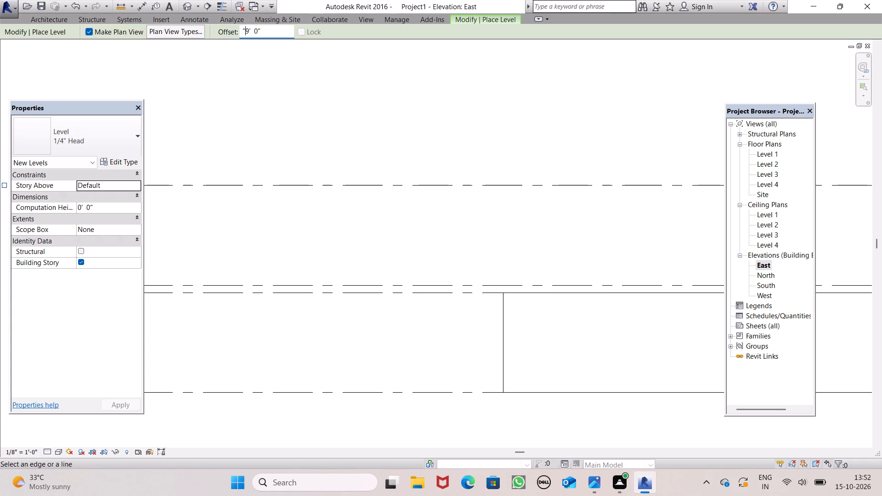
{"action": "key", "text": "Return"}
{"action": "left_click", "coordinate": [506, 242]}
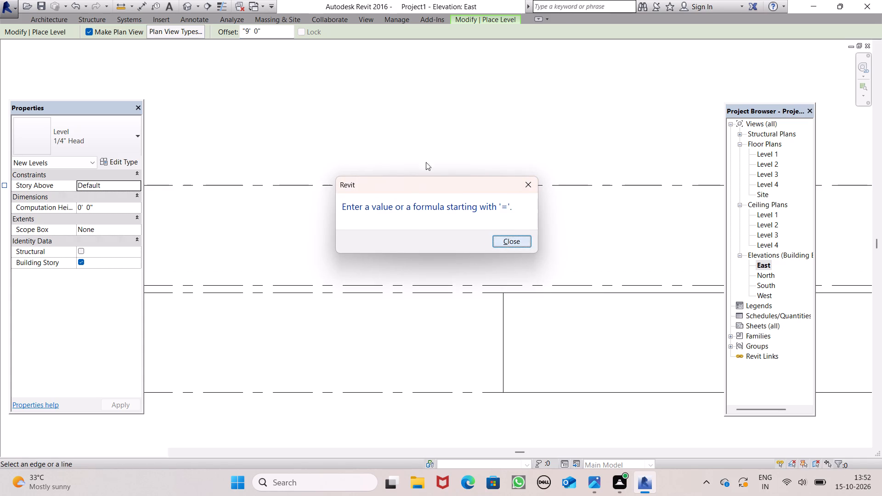
Add a level 9" above the topmost level by picking its line with a 9" offset.
{"action": "key", "text": "BackSpace"}
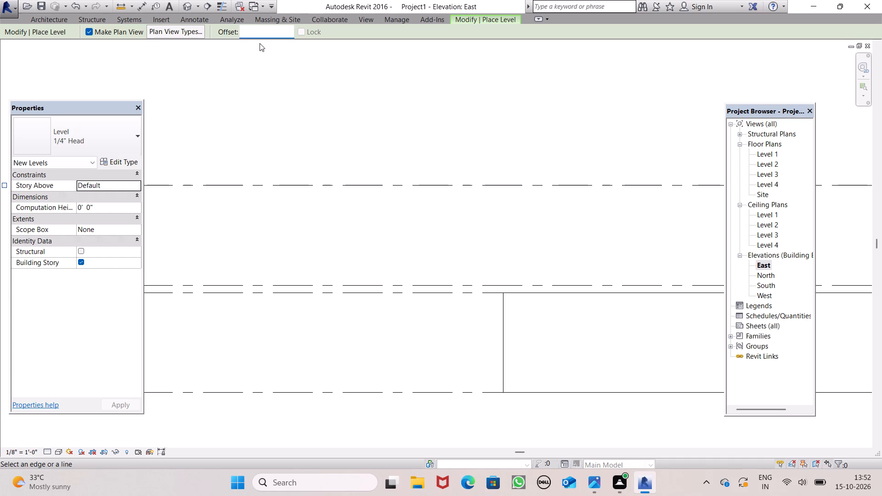
{"action": "key", "text": "9"}
{"action": "left_click", "coordinate": [259, 31]}
{"action": "key", "text": "BackSpace"}
{"action": "key", "text": "BackSpace"}
{"action": "key", "text": "BackSpace"}
{"action": "key", "text": "BackSpace"}
{"action": "key", "text": "BackSpace"}
{"action": "key", "text": "shift+quotedbl"}
{"action": "key", "text": "Return"}
{"action": "left_click", "coordinate": [313, 181]}
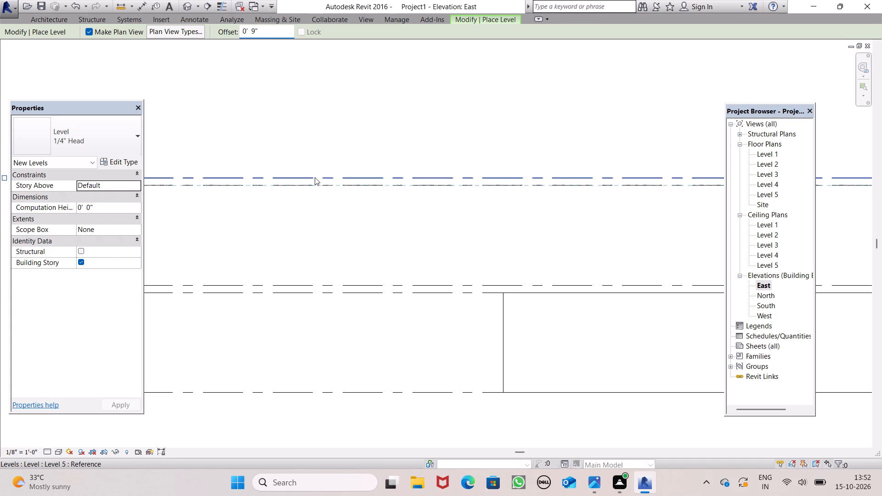
Add a level 10' above the topmost level by picking its line with a 10' offset.
{"action": "left_click", "coordinate": [274, 28]}
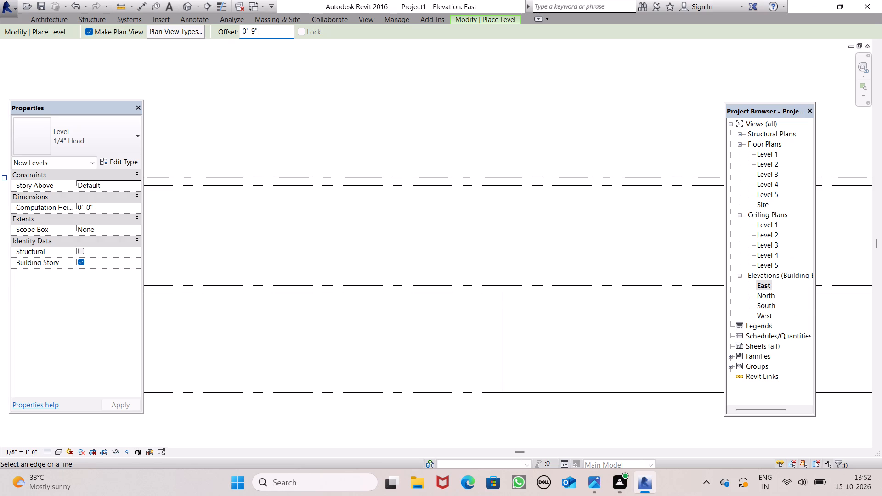
{"action": "key", "text": "BackSpace"}
{"action": "key", "text": "BackSpace"}
{"action": "key", "text": "BackSpace"}
{"action": "key", "text": "BackSpace"}
{"action": "key", "text": "BackSpace"}
{"action": "key", "text": "BackSpace"}
{"action": "key", "text": "BackSpace"}
{"action": "key", "text": "BackSpace"}
{"action": "key", "text": "BackSpace"}
{"action": "key", "text": "BackSpace"}
{"action": "key", "text": "BackSpace"}
{"action": "key", "text": "BackSpace"}
{"action": "key", "text": "BackSpace"}
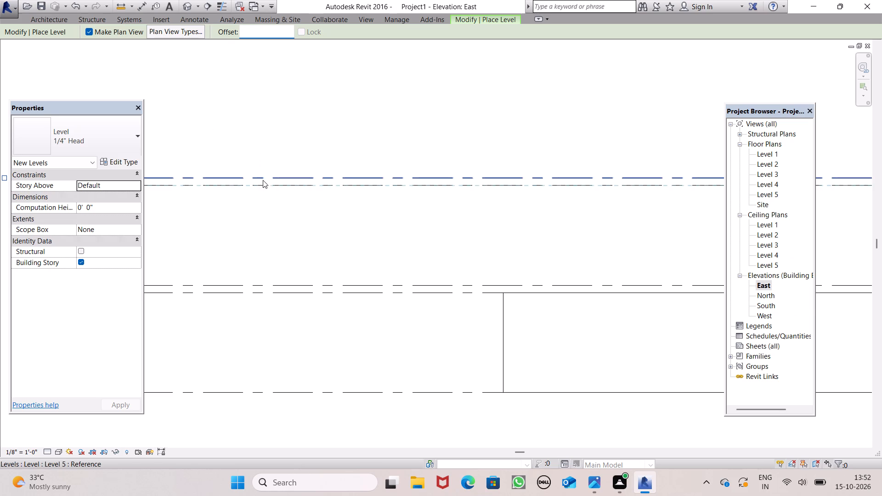
{"action": "type", "text": "10"}
{"action": "key", "text": "Return"}
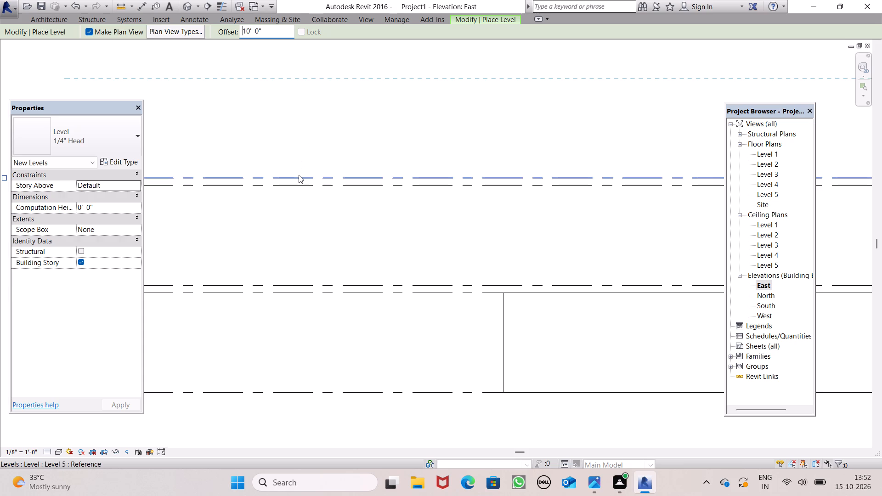
{"action": "left_click_drag", "start_coordinate": [299, 175], "coordinate": [296, 170]}
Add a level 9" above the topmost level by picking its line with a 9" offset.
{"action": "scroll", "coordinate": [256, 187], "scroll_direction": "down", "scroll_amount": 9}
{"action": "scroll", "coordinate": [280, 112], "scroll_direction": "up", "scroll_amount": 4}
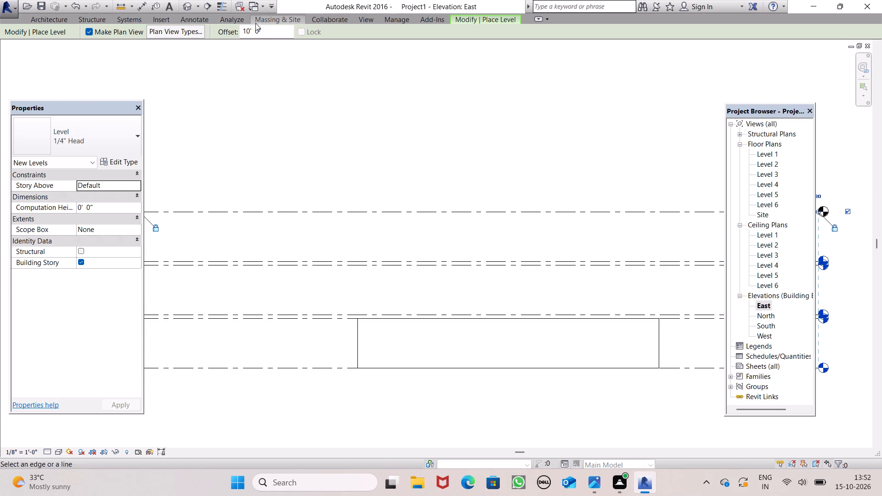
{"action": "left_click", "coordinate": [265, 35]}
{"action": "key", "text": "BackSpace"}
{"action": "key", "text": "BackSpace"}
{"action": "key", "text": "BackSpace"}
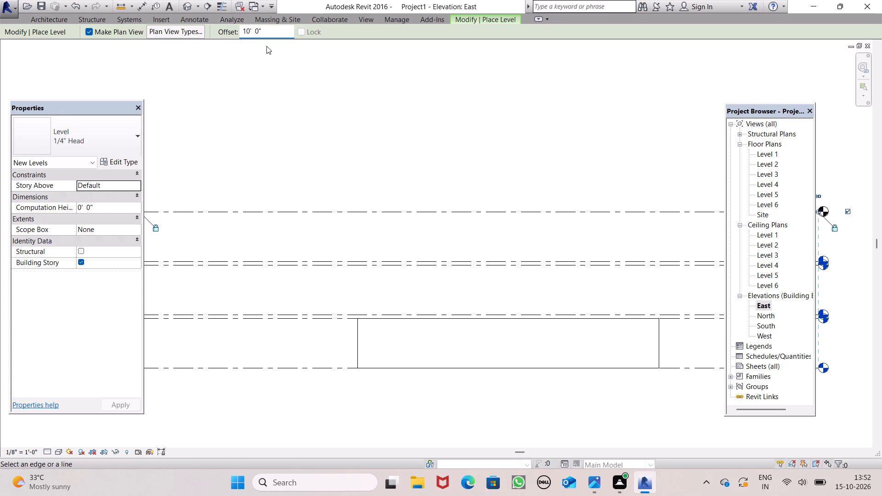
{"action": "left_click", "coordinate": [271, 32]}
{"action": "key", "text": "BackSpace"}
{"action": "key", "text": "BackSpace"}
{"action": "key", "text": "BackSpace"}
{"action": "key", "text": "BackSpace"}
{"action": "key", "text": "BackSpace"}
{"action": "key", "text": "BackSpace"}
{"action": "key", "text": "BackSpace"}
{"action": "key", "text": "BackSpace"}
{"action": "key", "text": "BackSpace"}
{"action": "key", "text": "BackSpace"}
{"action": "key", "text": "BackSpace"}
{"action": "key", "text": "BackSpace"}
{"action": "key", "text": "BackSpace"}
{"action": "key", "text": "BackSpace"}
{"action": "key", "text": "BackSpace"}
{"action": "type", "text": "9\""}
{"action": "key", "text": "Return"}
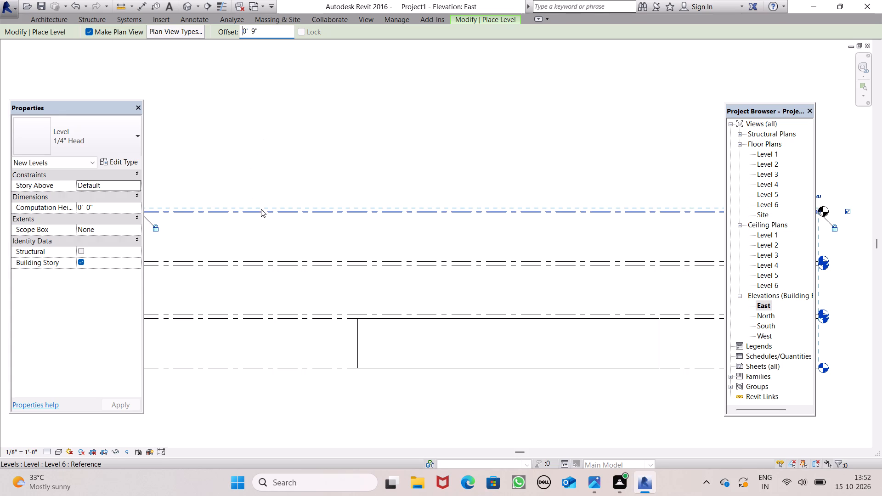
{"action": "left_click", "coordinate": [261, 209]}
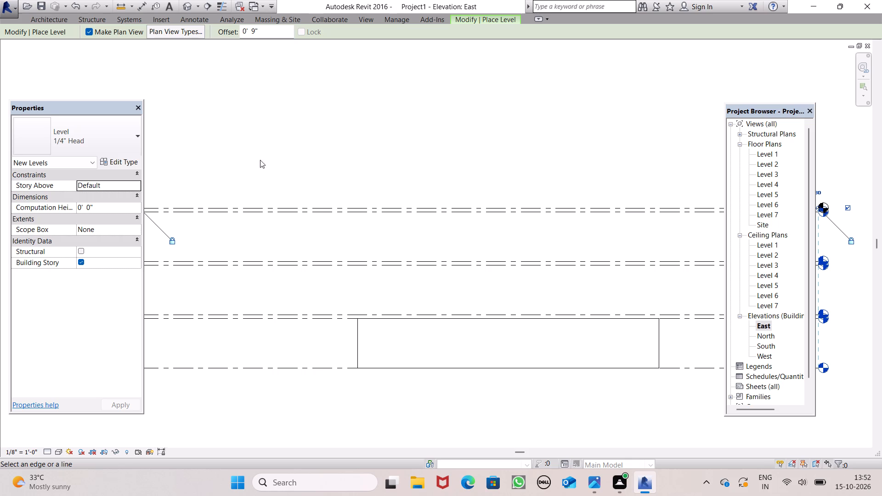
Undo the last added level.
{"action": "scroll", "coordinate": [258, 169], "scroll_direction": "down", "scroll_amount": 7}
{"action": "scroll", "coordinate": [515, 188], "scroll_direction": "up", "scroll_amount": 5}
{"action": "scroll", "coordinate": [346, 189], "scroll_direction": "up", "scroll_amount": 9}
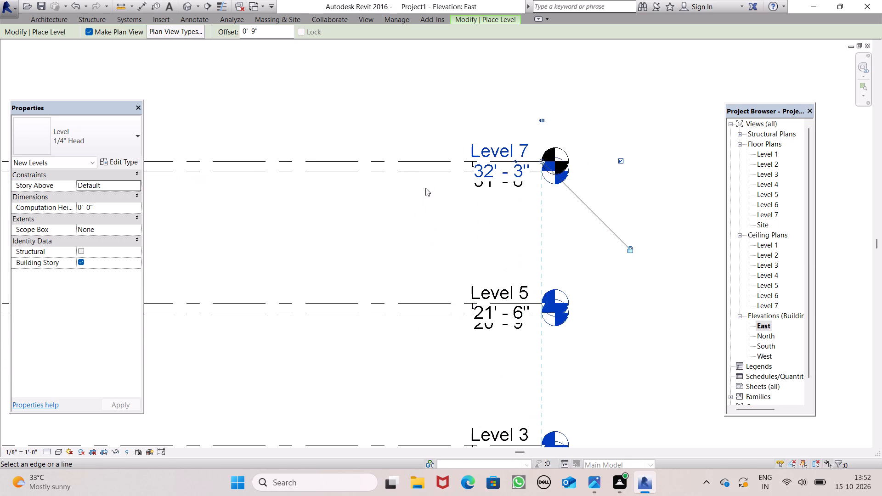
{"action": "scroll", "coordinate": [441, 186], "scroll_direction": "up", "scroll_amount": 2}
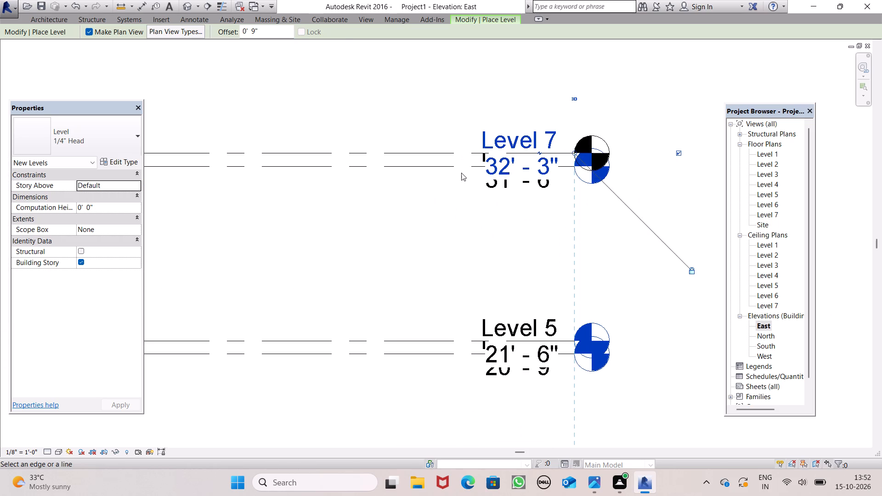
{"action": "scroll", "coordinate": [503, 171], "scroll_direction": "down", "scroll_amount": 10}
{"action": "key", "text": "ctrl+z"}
Add a level 9" above the topmost level again, using Pick Lines on its line with the 9" offset.
{"action": "scroll", "coordinate": [498, 199], "scroll_direction": "down", "scroll_amount": 7}
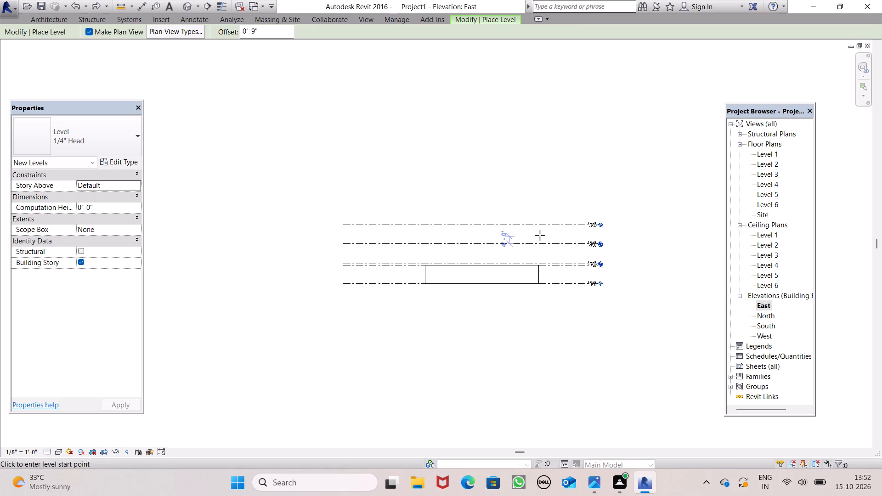
{"action": "key", "text": "space"}
{"action": "scroll", "coordinate": [611, 230], "scroll_direction": "up", "scroll_amount": 5}
{"action": "scroll", "coordinate": [558, 229], "scroll_direction": "up", "scroll_amount": 8}
{"action": "scroll", "coordinate": [558, 229], "scroll_direction": "down", "scroll_amount": 5}
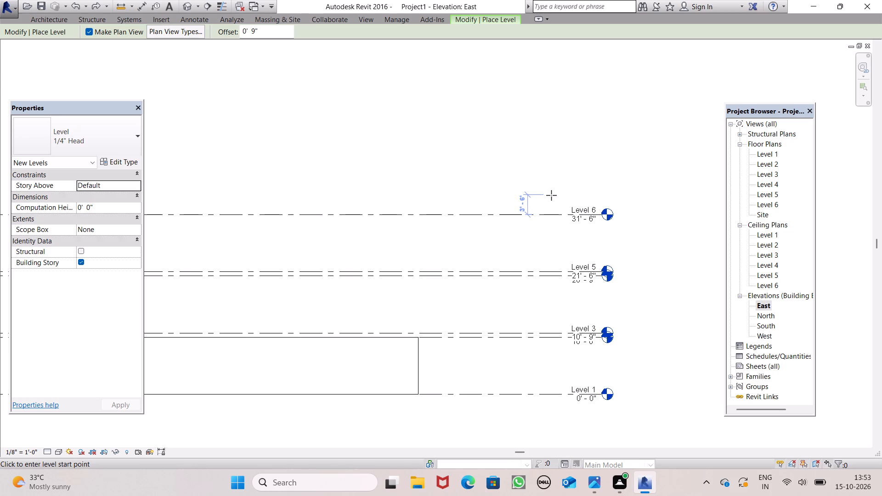
{"action": "scroll", "coordinate": [551, 195], "scroll_direction": "down", "scroll_amount": 5}
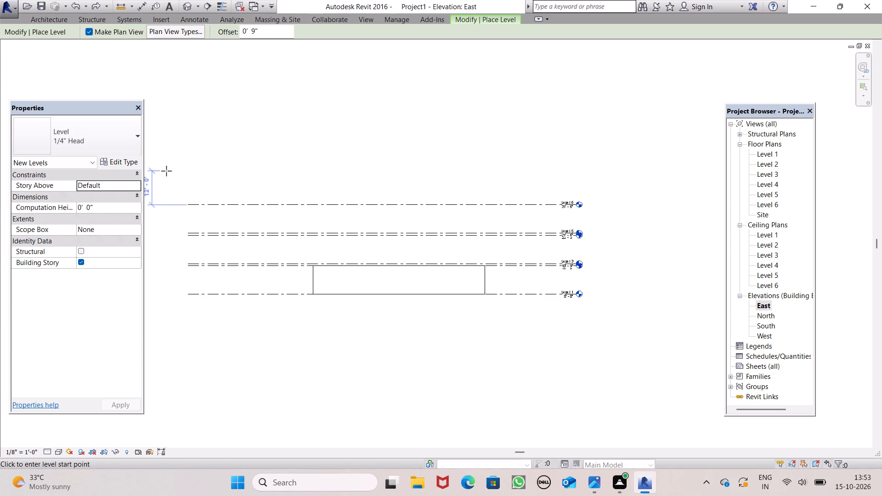
{"action": "scroll", "coordinate": [204, 178], "scroll_direction": "up", "scroll_amount": 7}
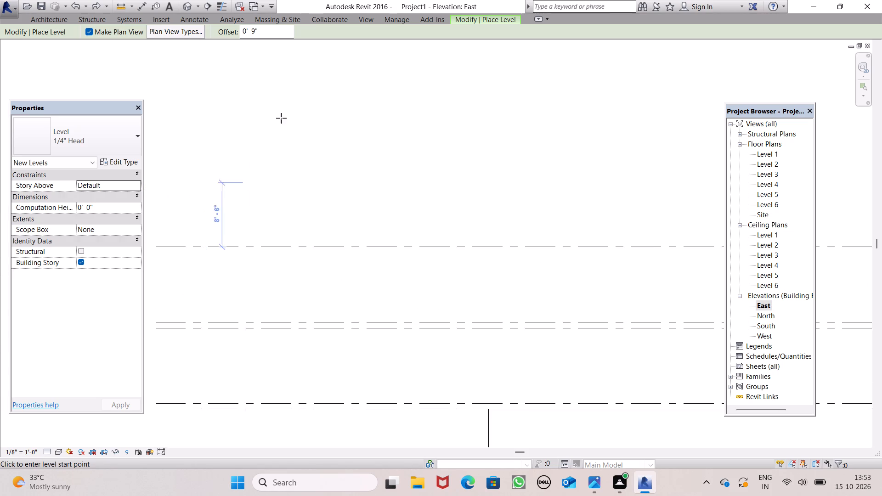
{"action": "left_click", "coordinate": [482, 17]}
{"action": "left_click", "coordinate": [450, 36]}
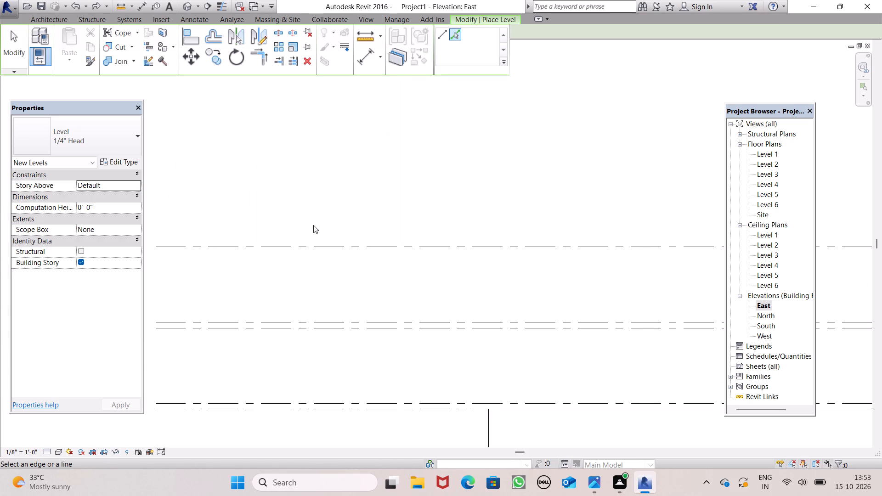
{"action": "left_click", "coordinate": [316, 246]}
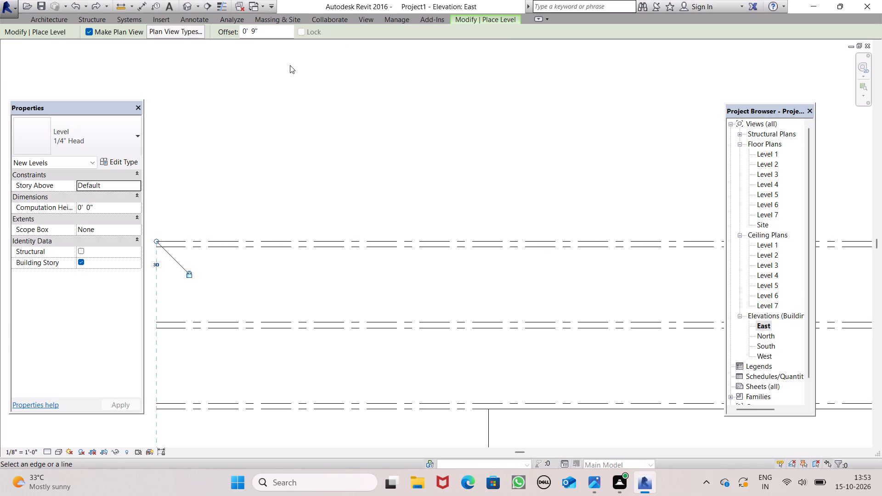
Add a level 10' above the topmost level by picking its line with a 10' offset.
{"action": "left_click", "coordinate": [260, 34]}
{"action": "key", "text": "BackSpace"}
{"action": "key", "text": "BackSpace"}
{"action": "key", "text": "BackSpace"}
{"action": "key", "text": "BackSpace"}
{"action": "key", "text": "BackSpace"}
{"action": "key", "text": "BackSpace"}
{"action": "type", "text": "10'"}
{"action": "key", "text": "Return"}
{"action": "left_click", "coordinate": [294, 238]}
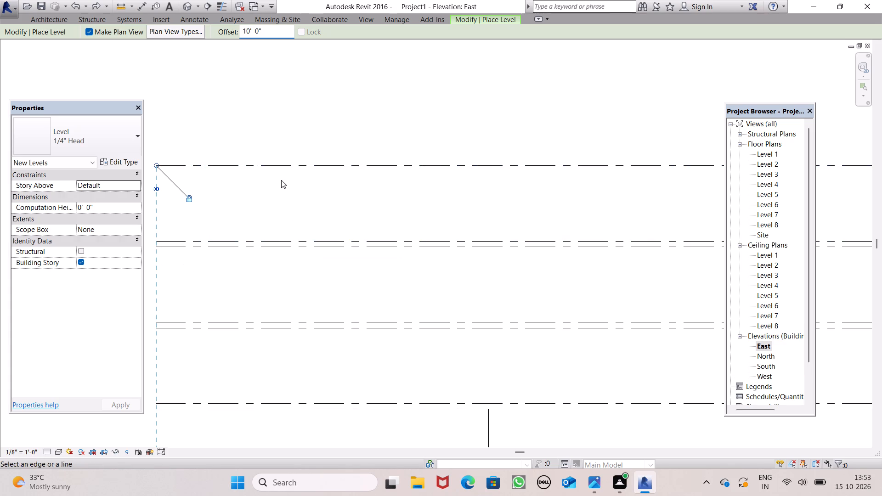
Add a level 9" above the topmost level by picking its line with a 9" offset.
{"action": "left_click", "coordinate": [274, 43]}
{"action": "left_click", "coordinate": [274, 38]}
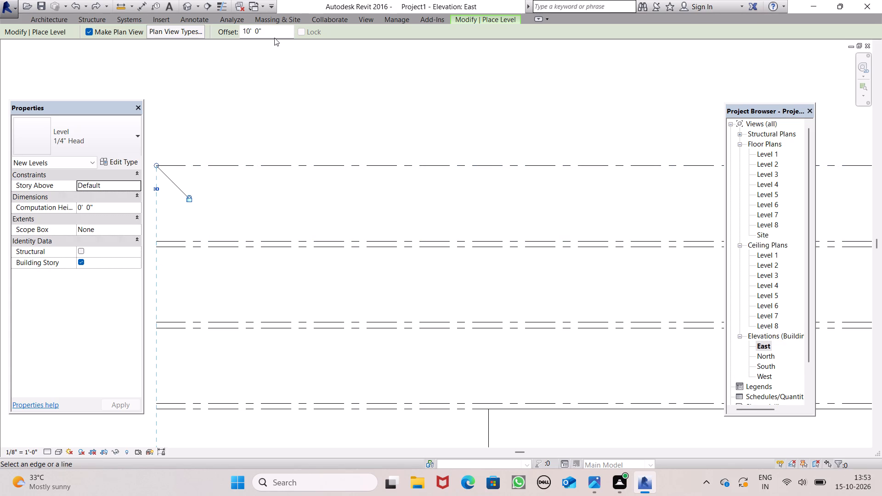
{"action": "left_click", "coordinate": [274, 27]}
{"action": "key", "text": "BackSpace"}
{"action": "key", "text": "BackSpace"}
{"action": "key", "text": "BackSpace"}
{"action": "key", "text": "BackSpace"}
{"action": "key", "text": "BackSpace"}
{"action": "key", "text": "BackSpace"}
{"action": "key", "text": "BackSpace"}
{"action": "key", "text": "BackSpace"}
{"action": "key", "text": "BackSpace"}
{"action": "key", "text": "BackSpace"}
{"action": "key", "text": "BackSpace"}
{"action": "key", "text": "BackSpace"}
{"action": "key", "text": "BackSpace"}
{"action": "key", "text": "BackSpace"}
{"action": "type", "text": "9\""}
{"action": "key", "text": "Return"}
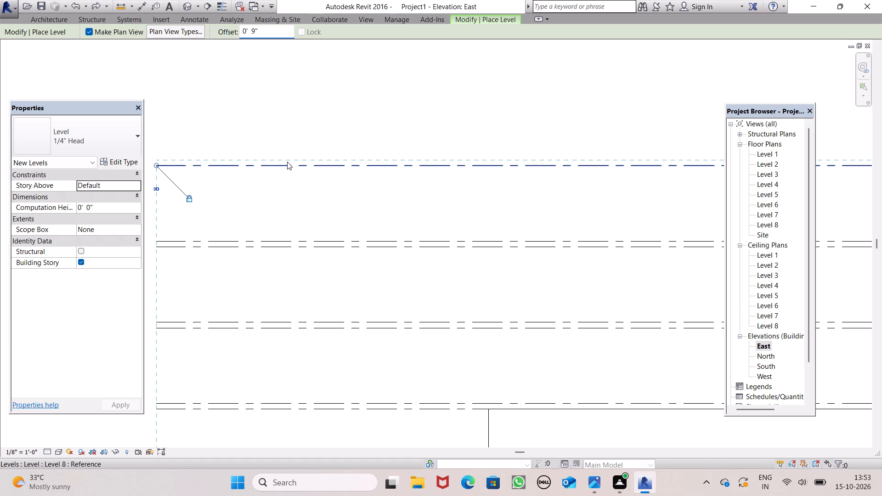
{"action": "left_click", "coordinate": [287, 162]}
Add a level 10' above the topmost level by picking its line with a 10' offset.
{"action": "left_click", "coordinate": [280, 36]}
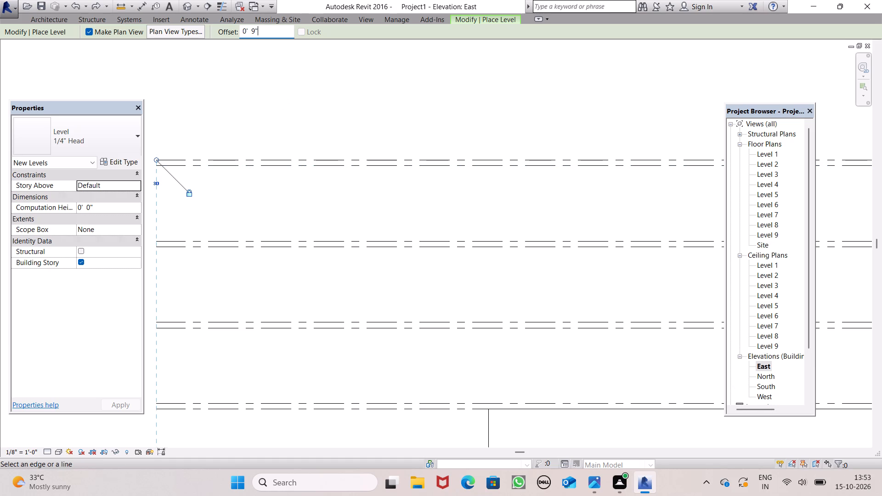
{"action": "key", "text": "BackSpace"}
{"action": "key", "text": "BackSpace"}
{"action": "key", "text": "BackSpace"}
{"action": "key", "text": "BackSpace"}
{"action": "key", "text": "BackSpace"}
{"action": "key", "text": "BackSpace"}
{"action": "key", "text": "BackSpace"}
{"action": "key", "text": "BackSpace"}
{"action": "key", "text": "BackSpace"}
{"action": "key", "text": "BackSpace"}
{"action": "key", "text": "BackSpace"}
{"action": "type", "text": "10'"}
{"action": "key", "text": "Return"}
{"action": "left_click", "coordinate": [283, 156]}
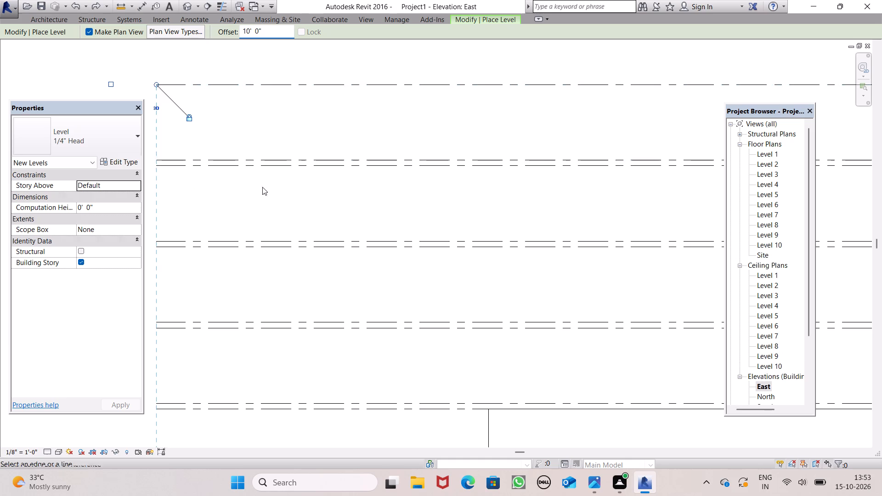
Add a level 9" above the topmost level by picking its line with a 9" offset.
{"action": "scroll", "coordinate": [262, 188], "scroll_direction": "down", "scroll_amount": 11}
{"action": "scroll", "coordinate": [287, 169], "scroll_direction": "up", "scroll_amount": 6}
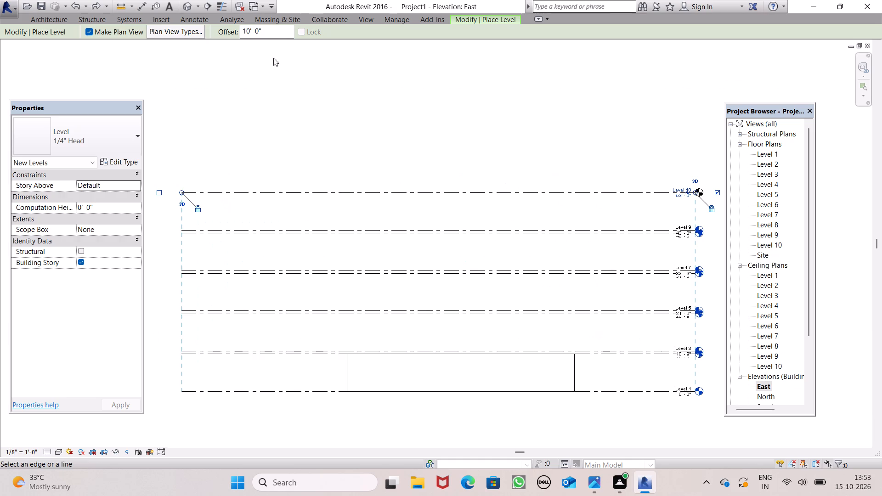
{"action": "left_click", "coordinate": [279, 37]}
{"action": "key", "text": "BackSpace"}
{"action": "key", "text": "BackSpace"}
{"action": "key", "text": "BackSpace"}
{"action": "key", "text": "BackSpace"}
{"action": "key", "text": "BackSpace"}
{"action": "key", "text": "BackSpace"}
{"action": "key", "text": "BackSpace"}
{"action": "key", "text": "BackSpace"}
{"action": "key", "text": "BackSpace"}
{"action": "key", "text": "BackSpace"}
{"action": "key", "text": "BackSpace"}
{"action": "key", "text": "BackSpace"}
{"action": "key", "text": "BackSpace"}
{"action": "type", "text": "9\""}
{"action": "key", "text": "Return"}
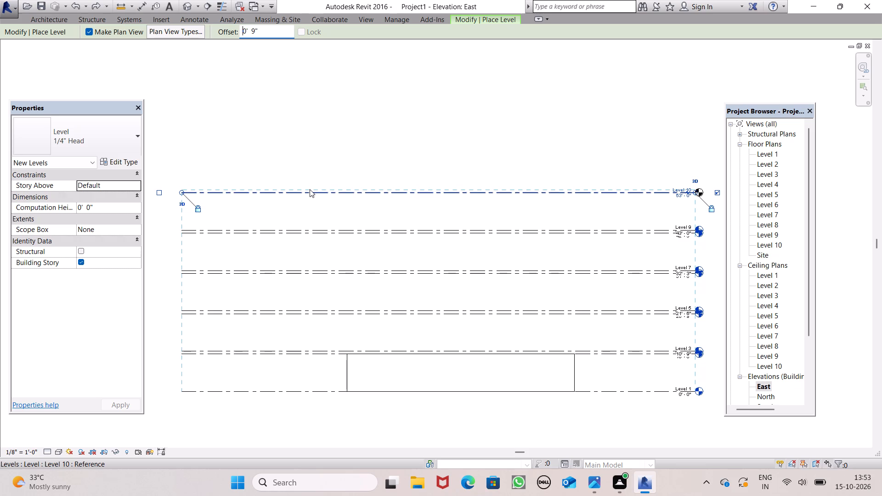
{"action": "left_click", "coordinate": [310, 189]}
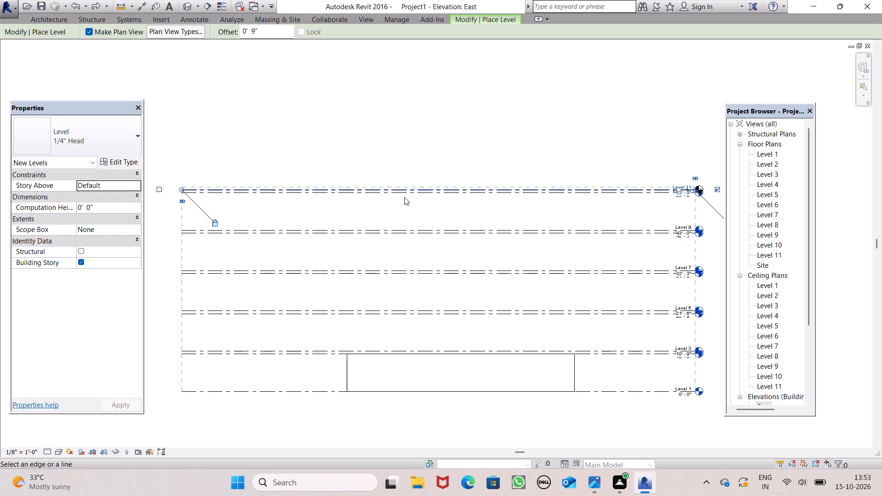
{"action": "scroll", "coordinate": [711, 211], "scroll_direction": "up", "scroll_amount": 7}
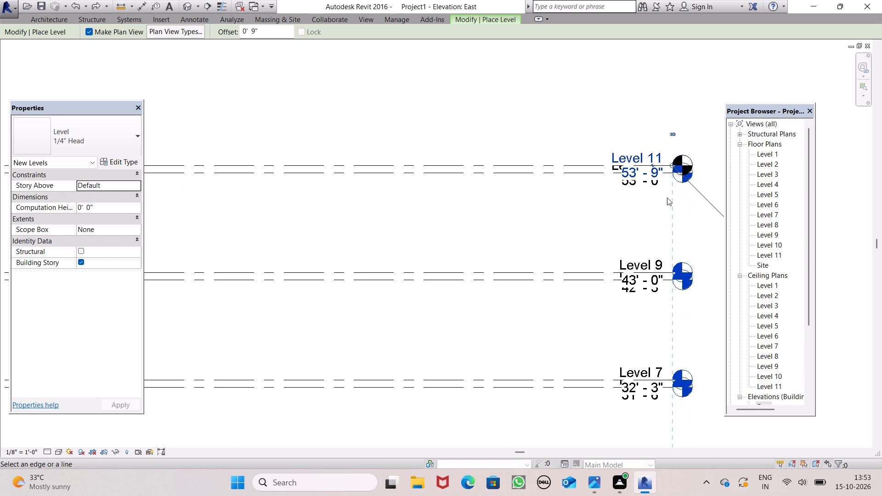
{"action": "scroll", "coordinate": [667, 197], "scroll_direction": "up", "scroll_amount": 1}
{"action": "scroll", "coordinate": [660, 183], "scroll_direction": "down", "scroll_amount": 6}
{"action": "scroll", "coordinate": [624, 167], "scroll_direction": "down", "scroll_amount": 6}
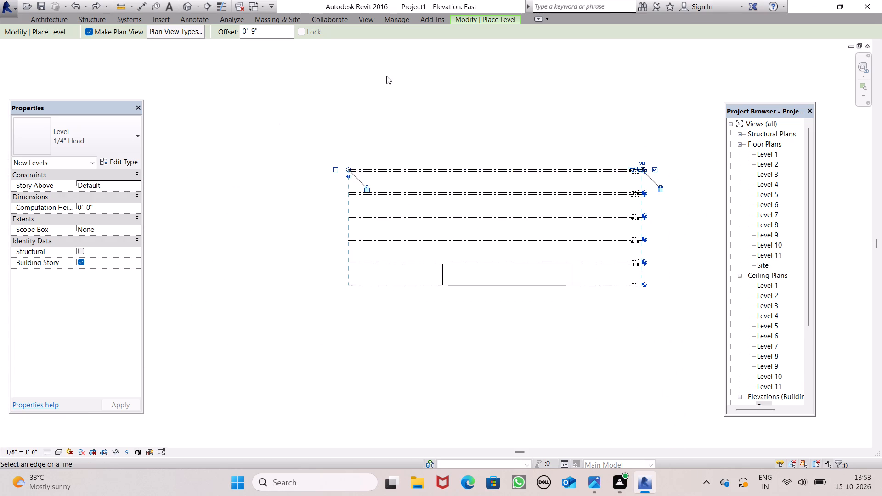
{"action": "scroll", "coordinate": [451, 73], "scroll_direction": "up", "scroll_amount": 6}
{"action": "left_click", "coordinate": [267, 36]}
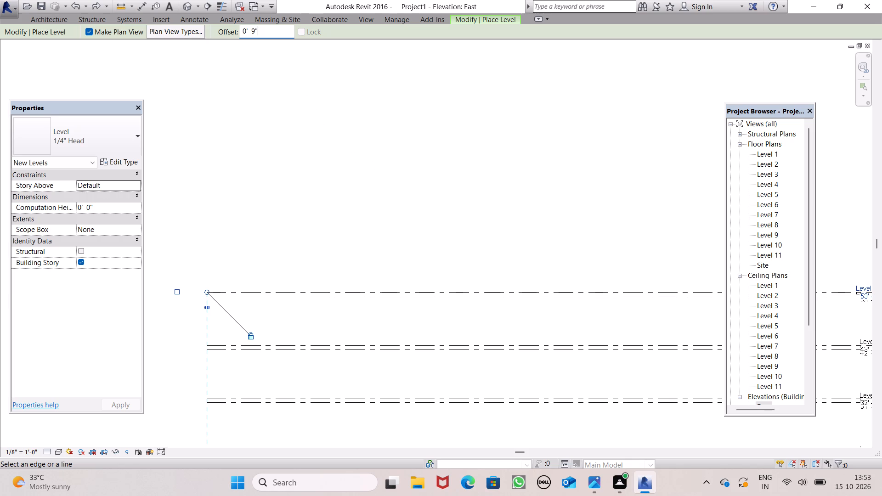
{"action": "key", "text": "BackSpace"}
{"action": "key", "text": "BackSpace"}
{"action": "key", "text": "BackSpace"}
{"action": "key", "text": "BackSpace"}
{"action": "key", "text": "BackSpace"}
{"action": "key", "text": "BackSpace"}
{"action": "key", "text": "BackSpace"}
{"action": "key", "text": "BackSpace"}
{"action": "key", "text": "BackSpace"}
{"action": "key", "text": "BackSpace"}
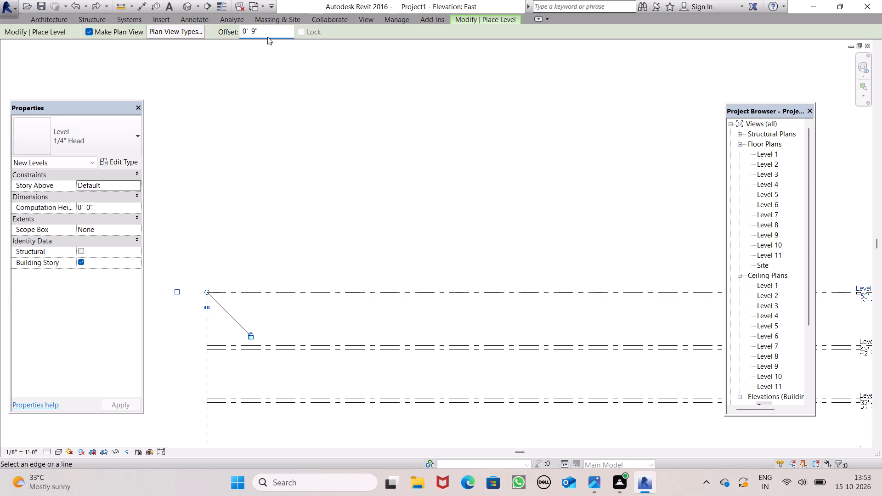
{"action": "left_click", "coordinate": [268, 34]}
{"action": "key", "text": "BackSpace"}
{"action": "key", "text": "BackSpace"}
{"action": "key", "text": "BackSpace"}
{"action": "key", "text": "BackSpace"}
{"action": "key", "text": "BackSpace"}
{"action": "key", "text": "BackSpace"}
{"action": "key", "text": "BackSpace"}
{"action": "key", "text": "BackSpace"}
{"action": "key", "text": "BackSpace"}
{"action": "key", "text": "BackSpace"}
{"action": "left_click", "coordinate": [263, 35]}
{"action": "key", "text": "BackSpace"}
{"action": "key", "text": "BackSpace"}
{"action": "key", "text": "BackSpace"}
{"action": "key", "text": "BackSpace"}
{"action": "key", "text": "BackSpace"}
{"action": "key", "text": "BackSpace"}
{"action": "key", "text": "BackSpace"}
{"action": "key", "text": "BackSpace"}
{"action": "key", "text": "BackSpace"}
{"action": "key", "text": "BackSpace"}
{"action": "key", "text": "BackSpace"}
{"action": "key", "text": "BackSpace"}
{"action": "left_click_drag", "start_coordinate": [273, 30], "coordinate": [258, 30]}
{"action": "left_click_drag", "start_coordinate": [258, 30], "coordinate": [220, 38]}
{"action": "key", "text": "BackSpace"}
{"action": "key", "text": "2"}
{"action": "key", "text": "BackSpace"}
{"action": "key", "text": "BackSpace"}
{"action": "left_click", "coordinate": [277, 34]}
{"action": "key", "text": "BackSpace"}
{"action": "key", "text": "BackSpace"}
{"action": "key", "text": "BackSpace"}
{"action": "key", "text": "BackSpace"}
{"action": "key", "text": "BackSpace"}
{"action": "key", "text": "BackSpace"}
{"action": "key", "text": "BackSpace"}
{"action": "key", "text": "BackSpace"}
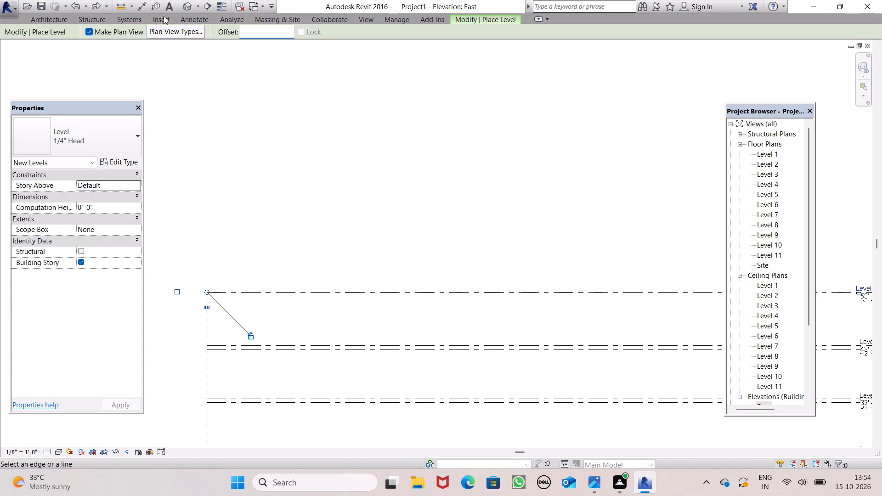
Open the default 3D view to examine the exterior walls.
{"action": "left_click", "coordinate": [187, 10]}
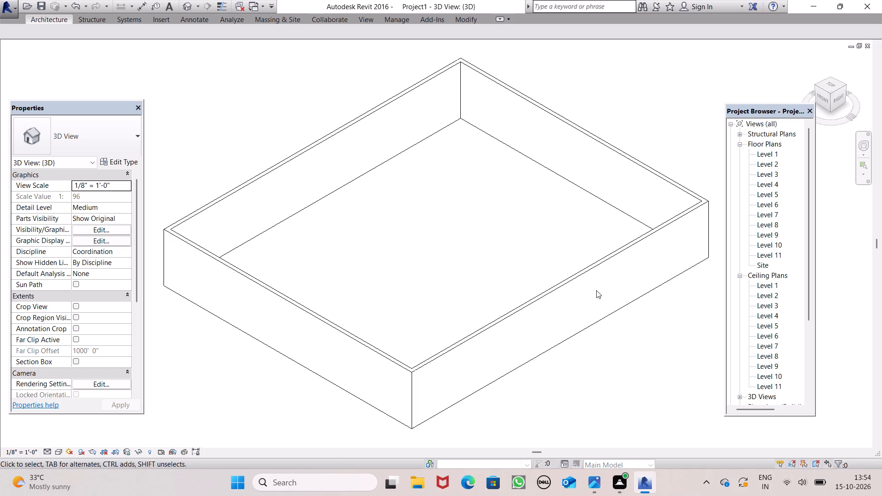
{"action": "left_click", "coordinate": [578, 142]}
Open the Level 1 floor plan and bring the exterior wall rectangle closer.
{"action": "left_click", "coordinate": [766, 154]}
{"action": "double_click", "coordinate": [766, 156]}
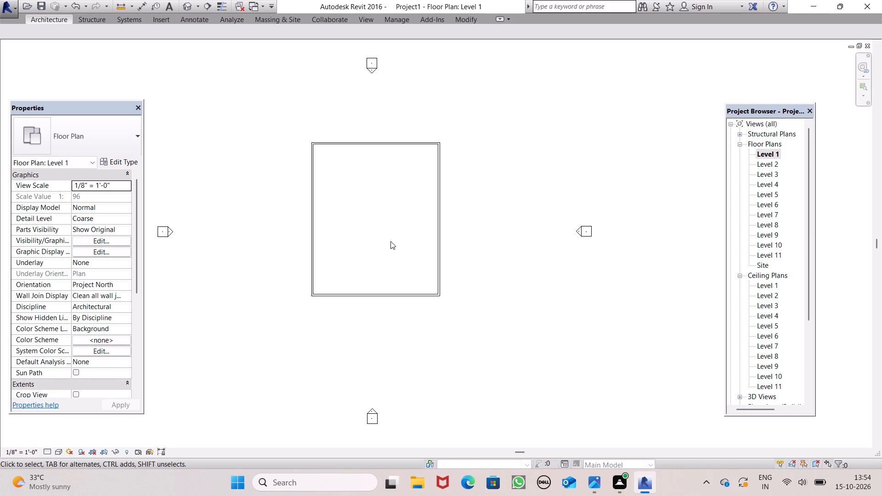
{"action": "scroll", "coordinate": [390, 241], "scroll_direction": "up", "scroll_amount": 1}
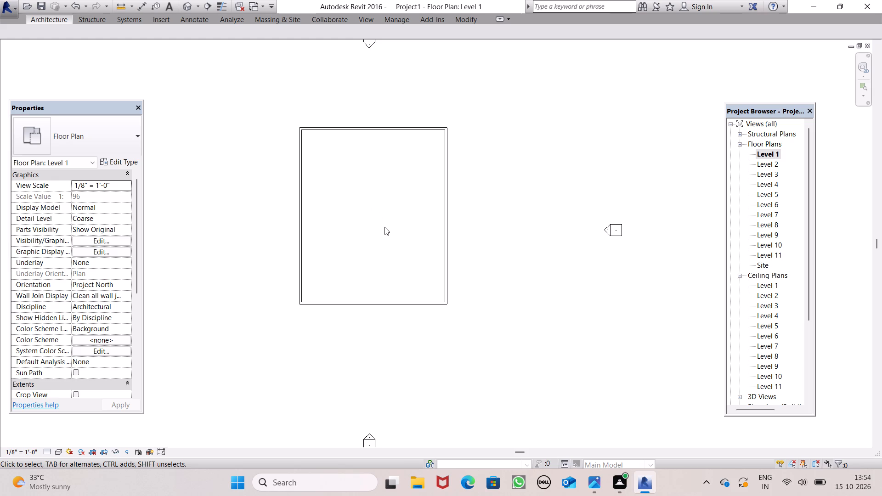
{"action": "scroll", "coordinate": [384, 227], "scroll_direction": "up", "scroll_amount": 1}
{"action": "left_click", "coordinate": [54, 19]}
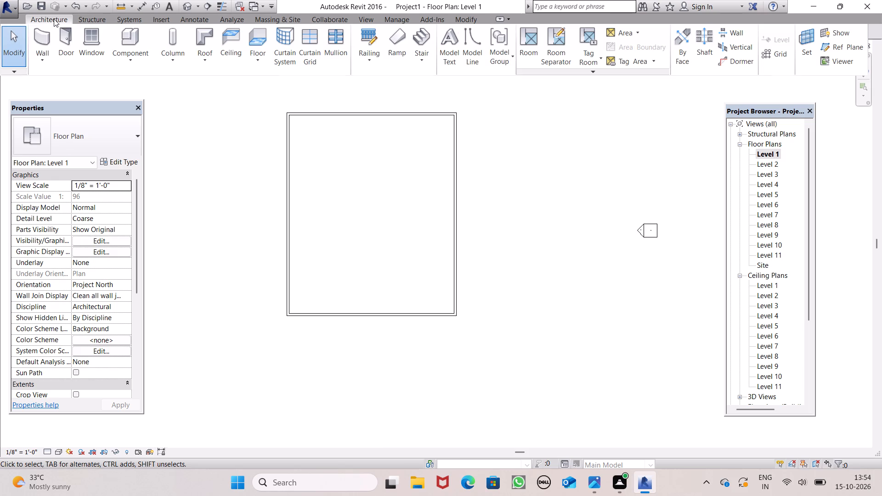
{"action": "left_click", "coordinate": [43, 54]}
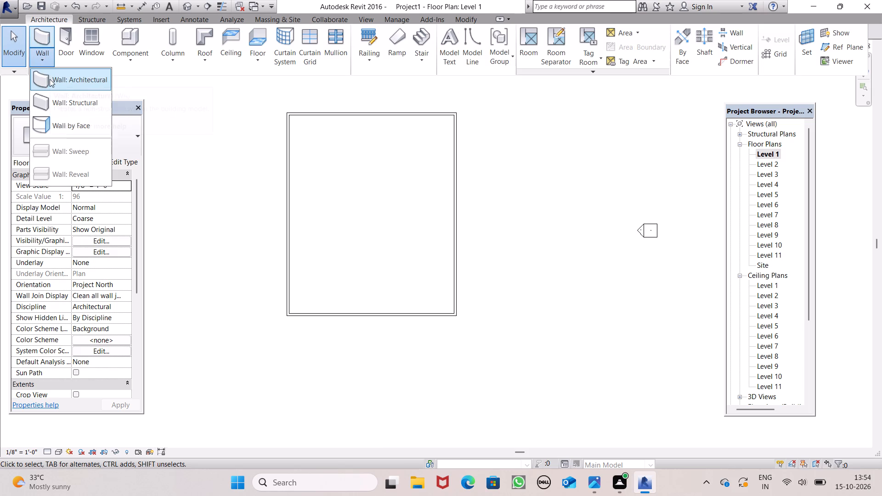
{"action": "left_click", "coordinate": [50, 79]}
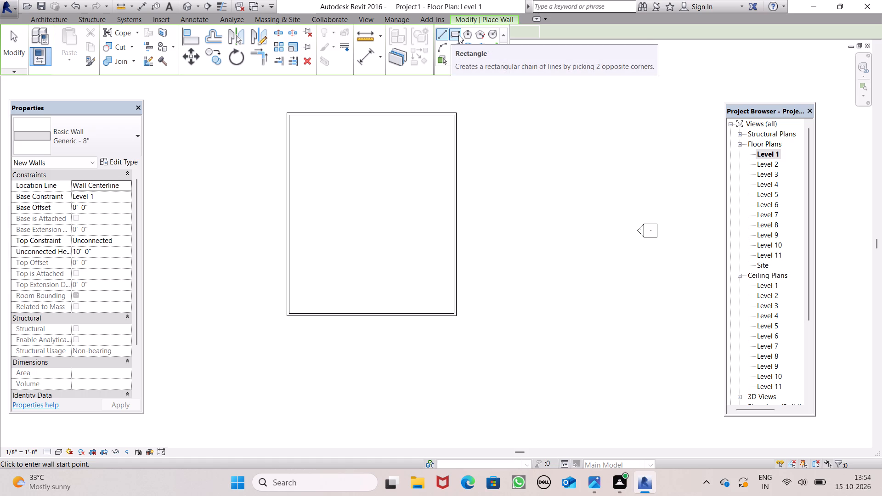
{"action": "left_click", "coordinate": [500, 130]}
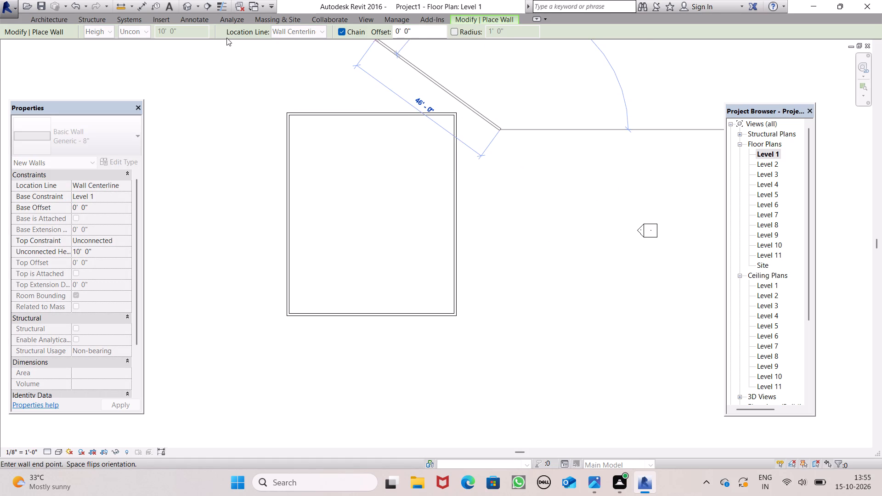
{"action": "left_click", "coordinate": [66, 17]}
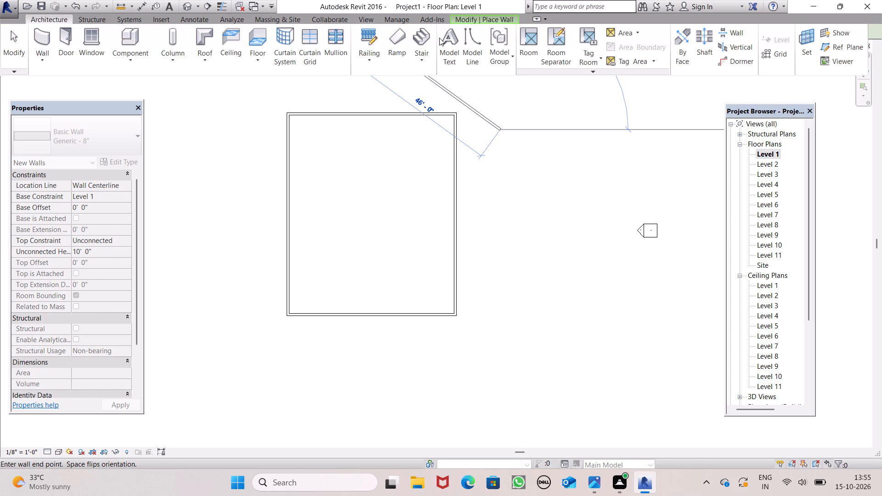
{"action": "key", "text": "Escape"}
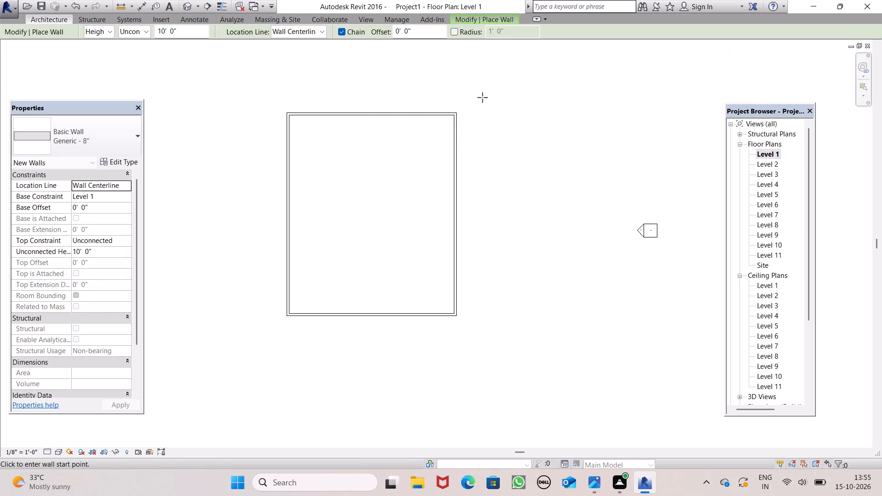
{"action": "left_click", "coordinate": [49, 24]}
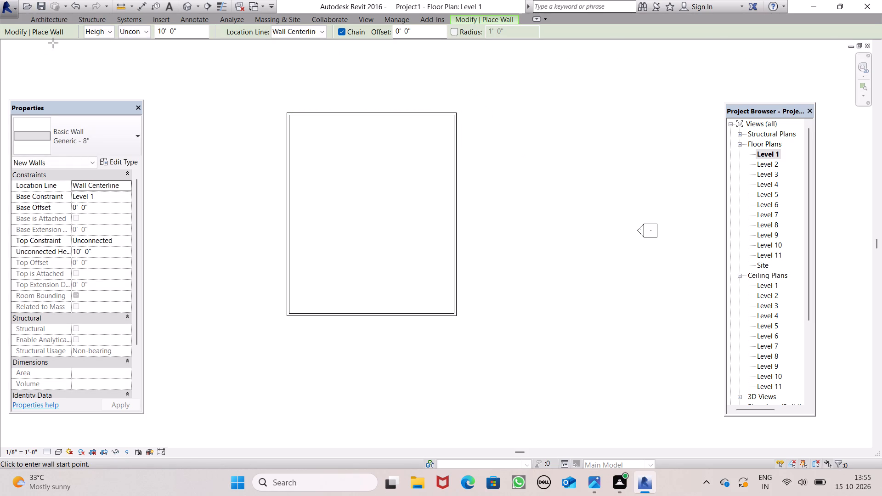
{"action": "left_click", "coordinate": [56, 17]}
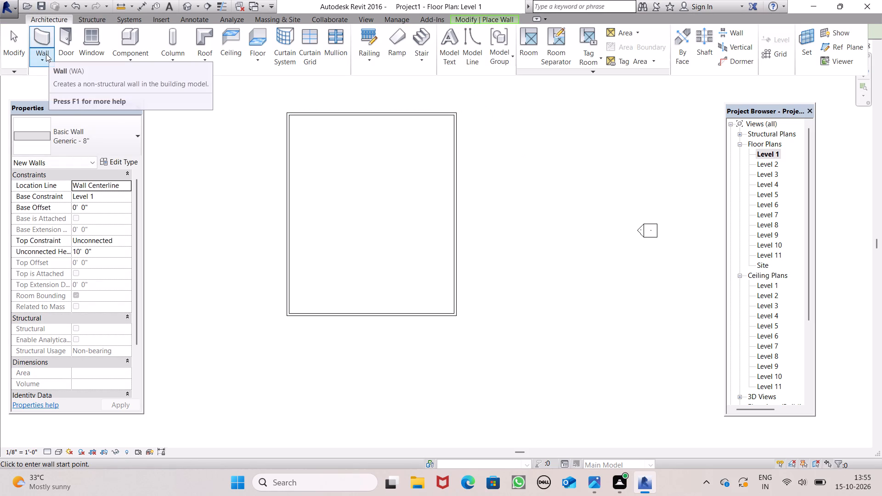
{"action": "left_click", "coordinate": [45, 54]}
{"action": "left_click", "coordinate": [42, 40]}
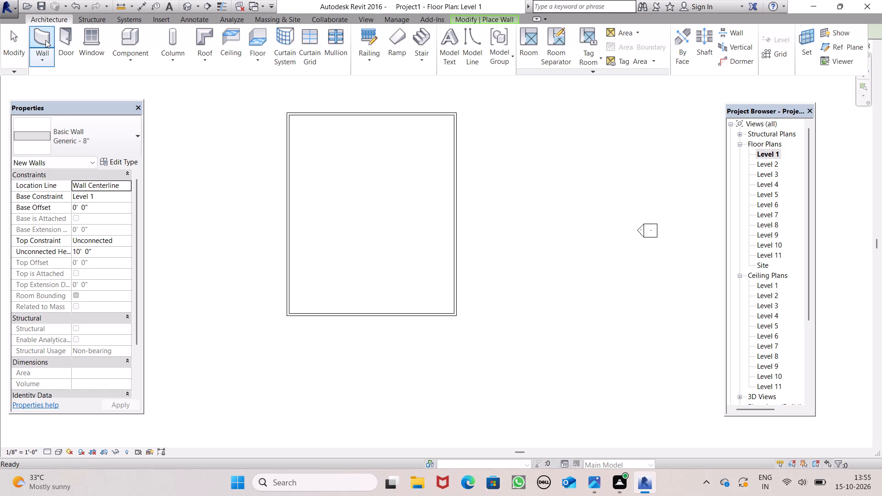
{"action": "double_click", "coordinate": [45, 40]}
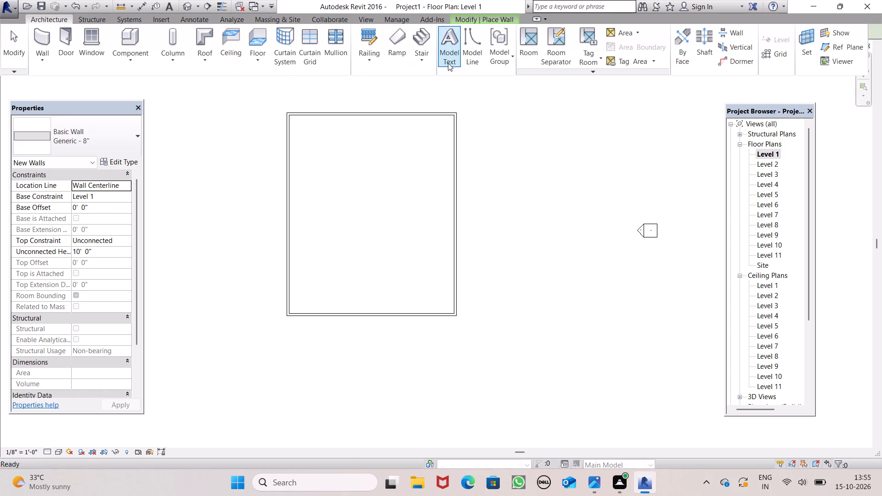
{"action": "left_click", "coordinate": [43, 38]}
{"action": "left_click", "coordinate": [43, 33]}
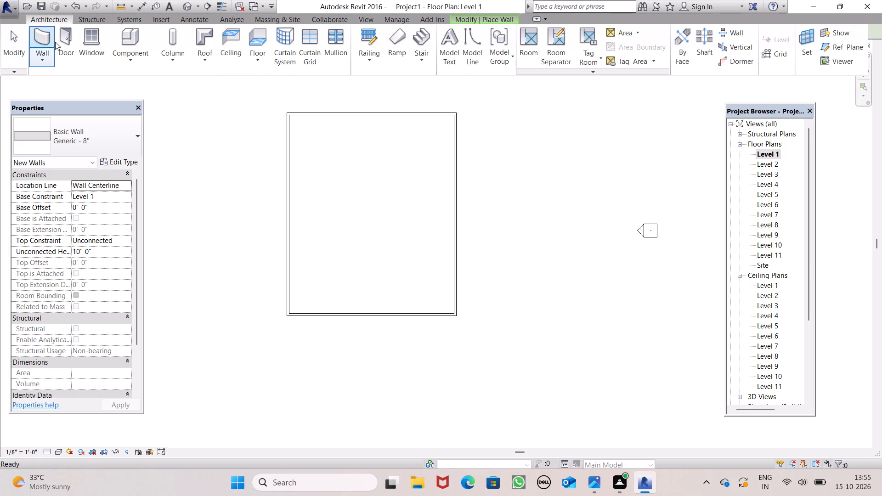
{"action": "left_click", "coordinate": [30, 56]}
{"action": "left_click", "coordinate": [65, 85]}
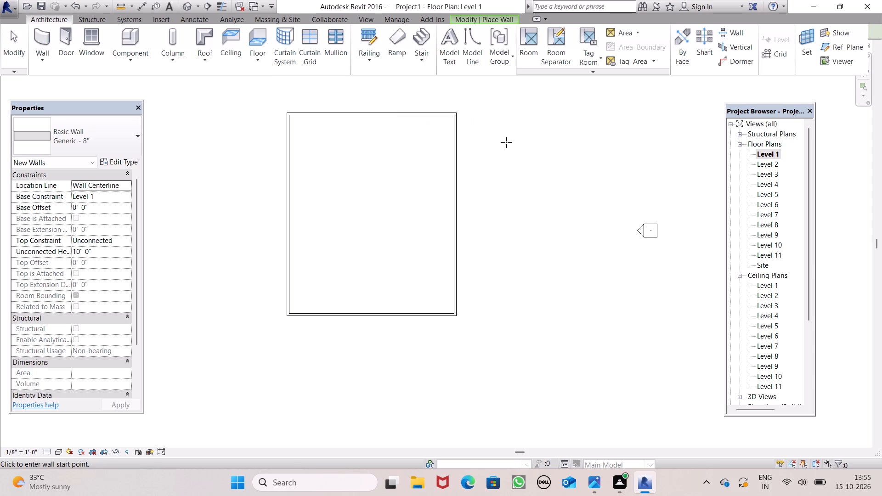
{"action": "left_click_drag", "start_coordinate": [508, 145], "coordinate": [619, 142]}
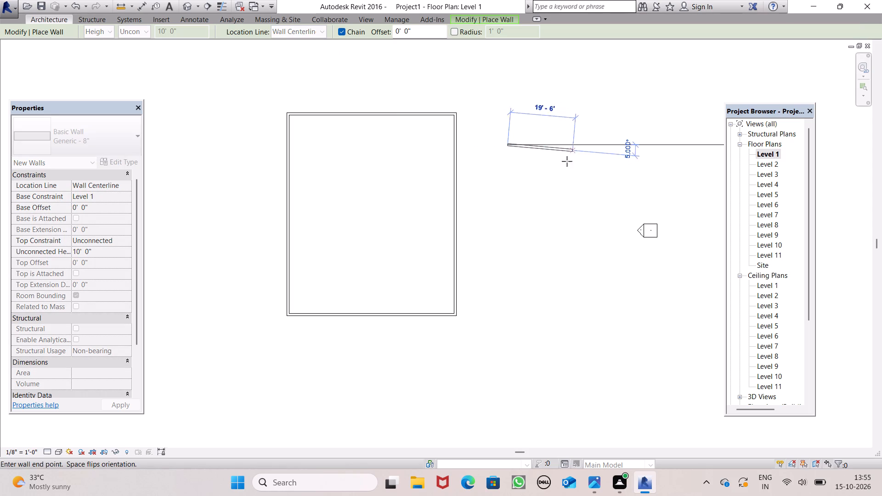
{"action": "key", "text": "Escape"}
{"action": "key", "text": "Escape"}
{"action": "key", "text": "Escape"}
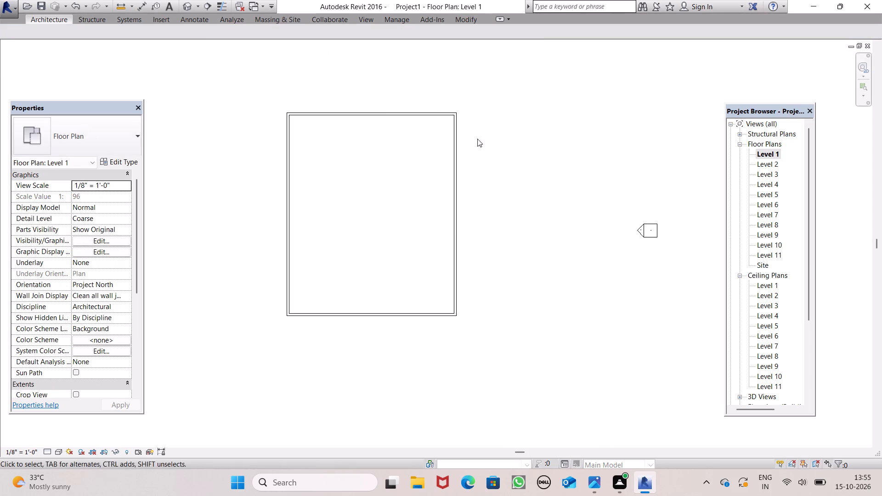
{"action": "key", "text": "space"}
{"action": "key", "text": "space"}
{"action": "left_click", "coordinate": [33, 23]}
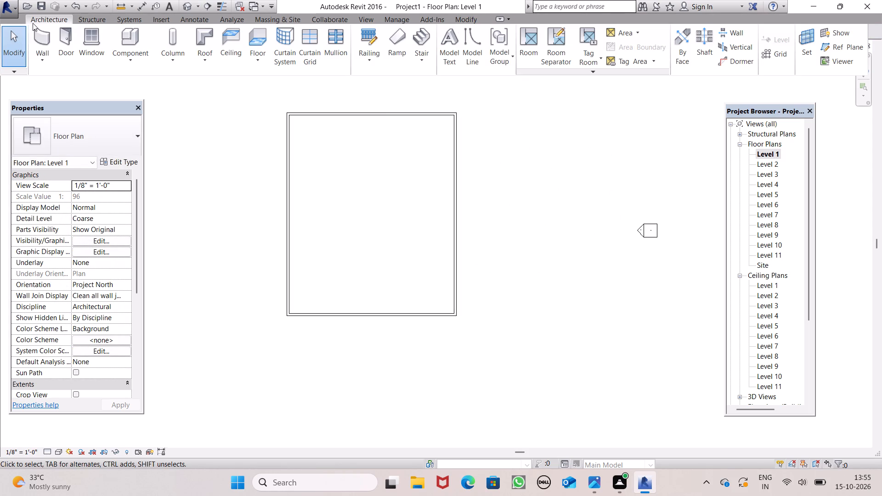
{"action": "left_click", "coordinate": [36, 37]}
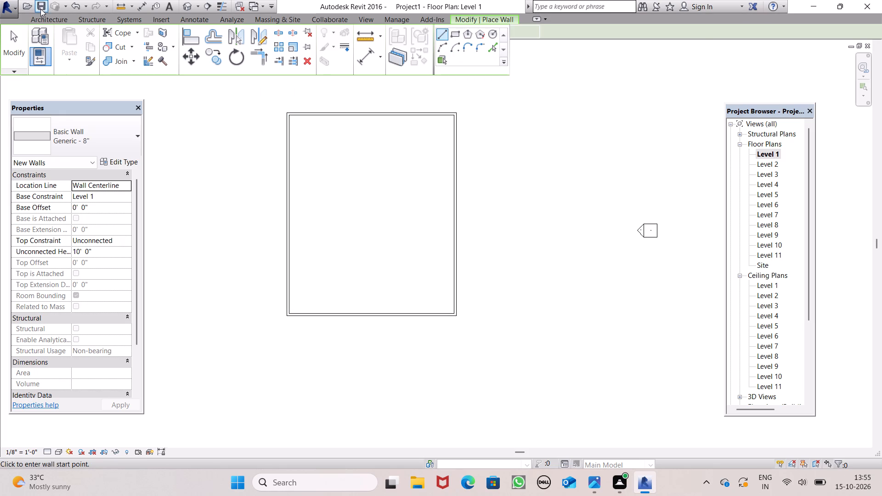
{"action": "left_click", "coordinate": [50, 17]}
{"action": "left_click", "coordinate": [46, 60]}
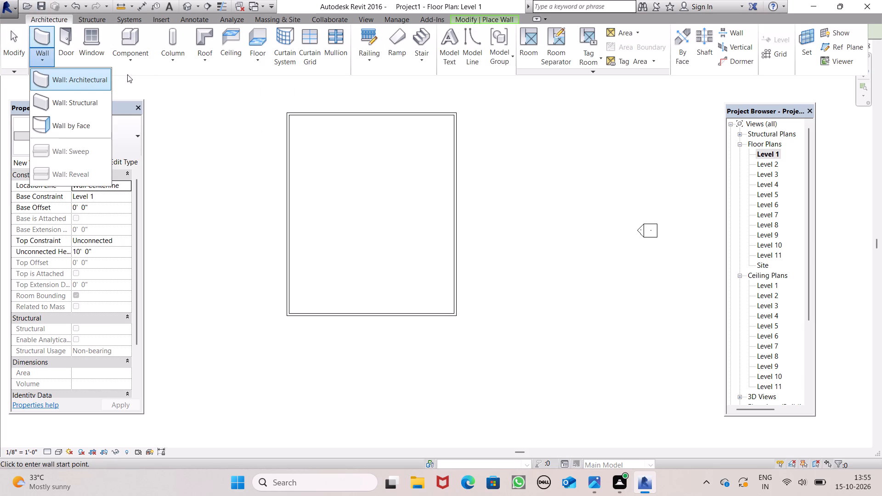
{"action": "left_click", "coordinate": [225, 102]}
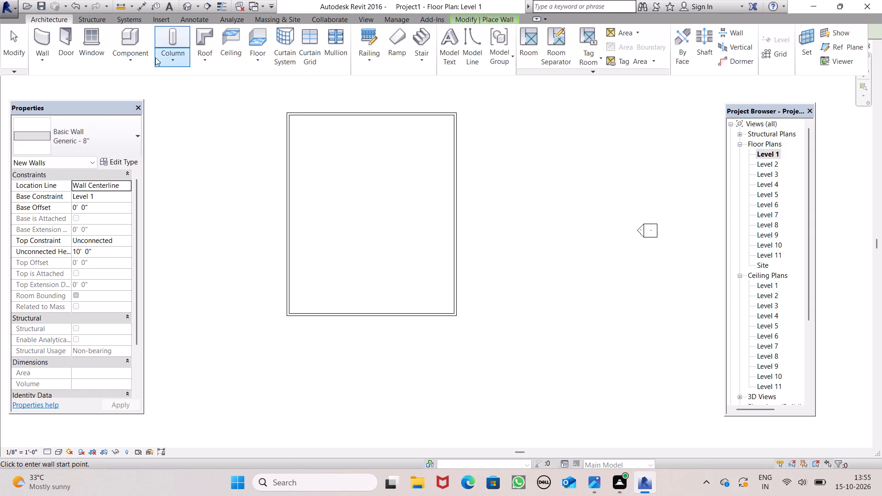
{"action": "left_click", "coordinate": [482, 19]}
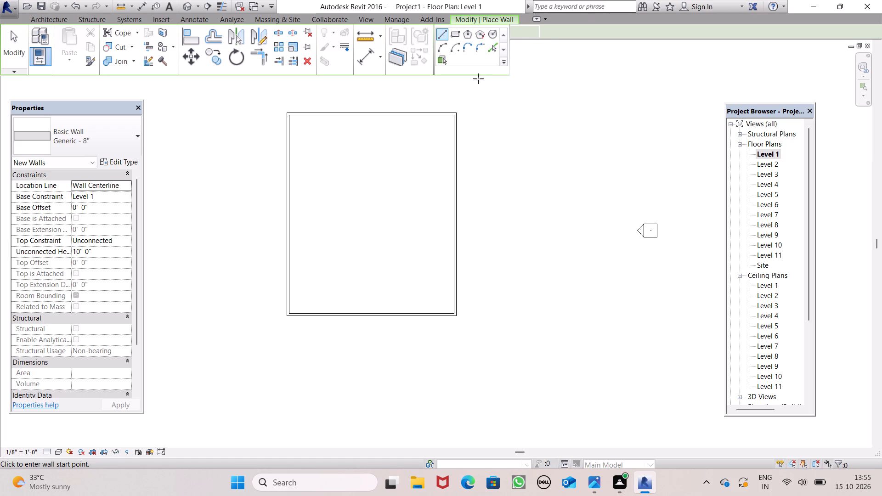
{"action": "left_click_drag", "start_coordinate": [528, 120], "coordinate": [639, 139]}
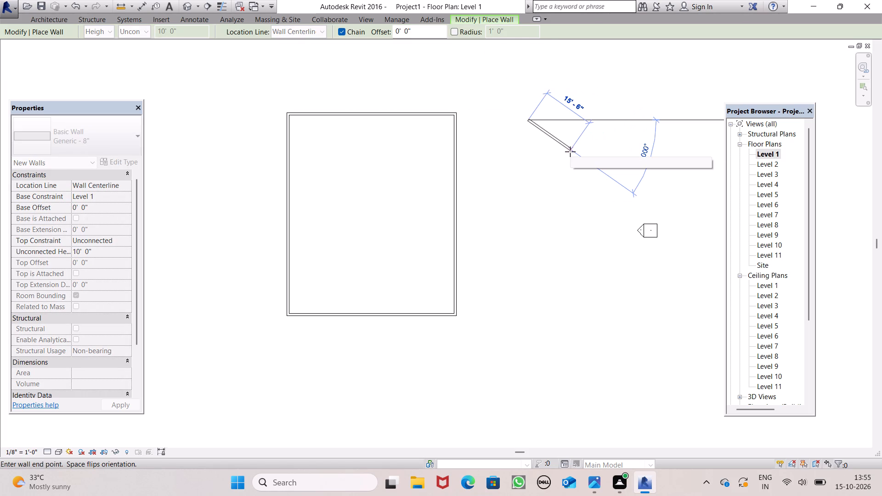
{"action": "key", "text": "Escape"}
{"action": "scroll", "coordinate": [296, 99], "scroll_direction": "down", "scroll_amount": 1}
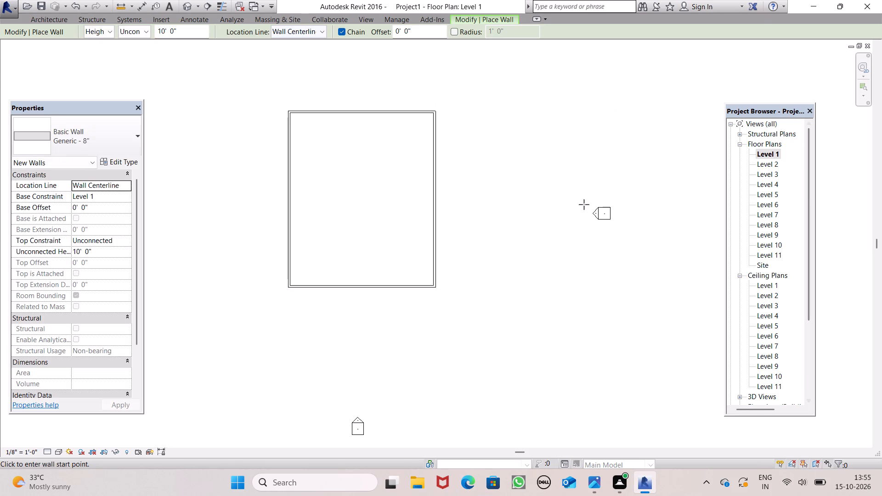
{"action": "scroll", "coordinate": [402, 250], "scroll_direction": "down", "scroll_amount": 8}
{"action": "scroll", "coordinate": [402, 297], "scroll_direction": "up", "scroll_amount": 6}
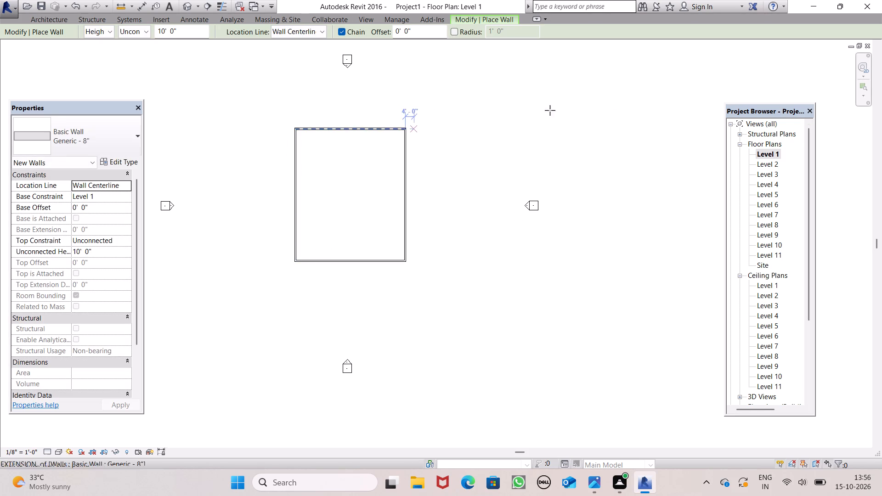
Open the East and North elevations in turn to examine the levels above the exterior walls.
{"action": "scroll", "coordinate": [754, 332], "scroll_direction": "down", "scroll_amount": 8}
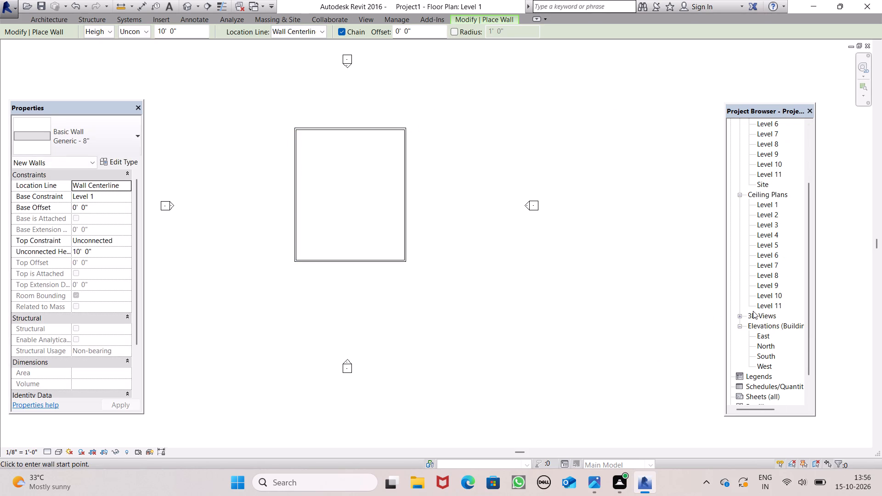
{"action": "scroll", "coordinate": [757, 321], "scroll_direction": "down", "scroll_amount": 3}
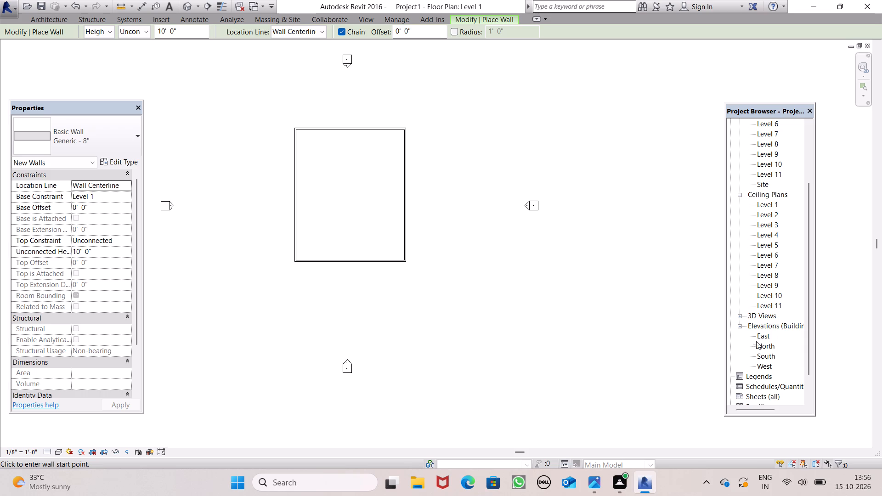
{"action": "left_click", "coordinate": [762, 336]}
{"action": "left_click", "coordinate": [761, 336]}
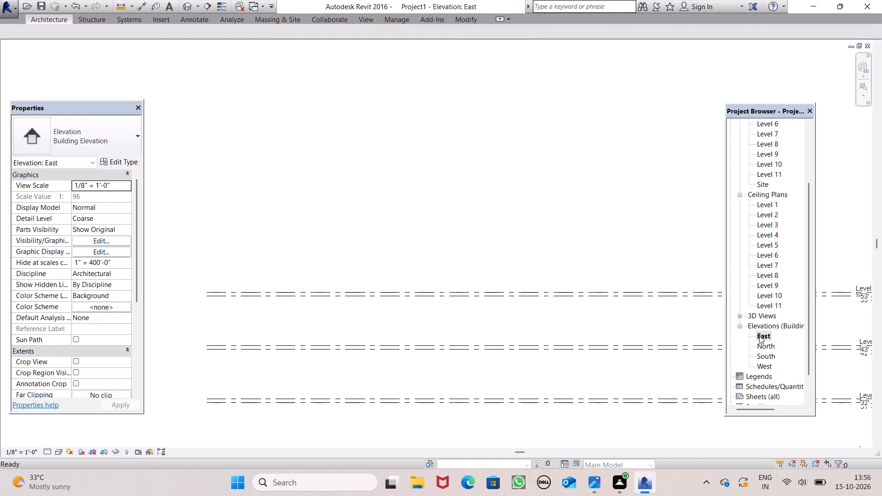
{"action": "double_click", "coordinate": [763, 347]}
{"action": "scroll", "coordinate": [589, 338], "scroll_direction": "down", "scroll_amount": 6}
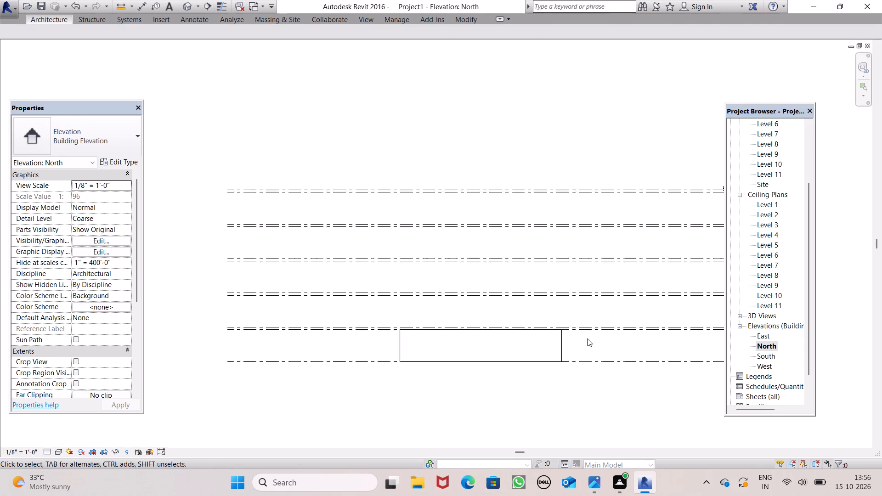
{"action": "scroll", "coordinate": [757, 361], "scroll_direction": "up", "scroll_amount": 4}
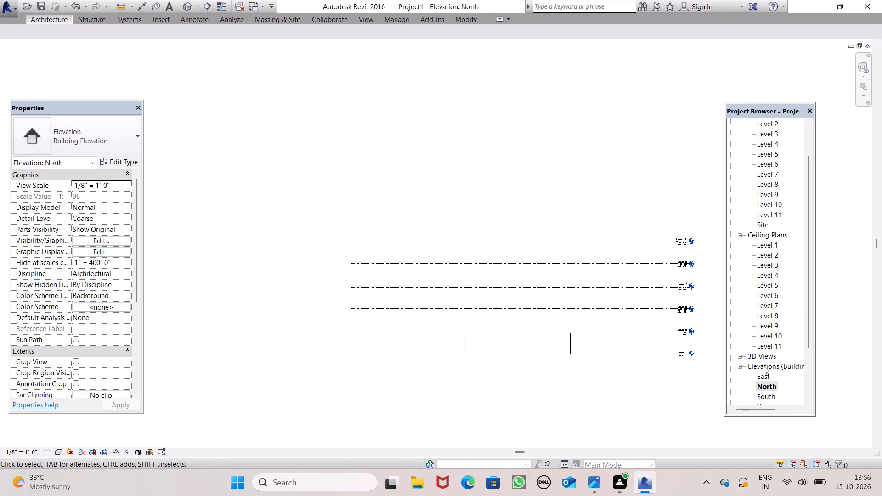
{"action": "scroll", "coordinate": [764, 360], "scroll_direction": "down", "scroll_amount": 3}
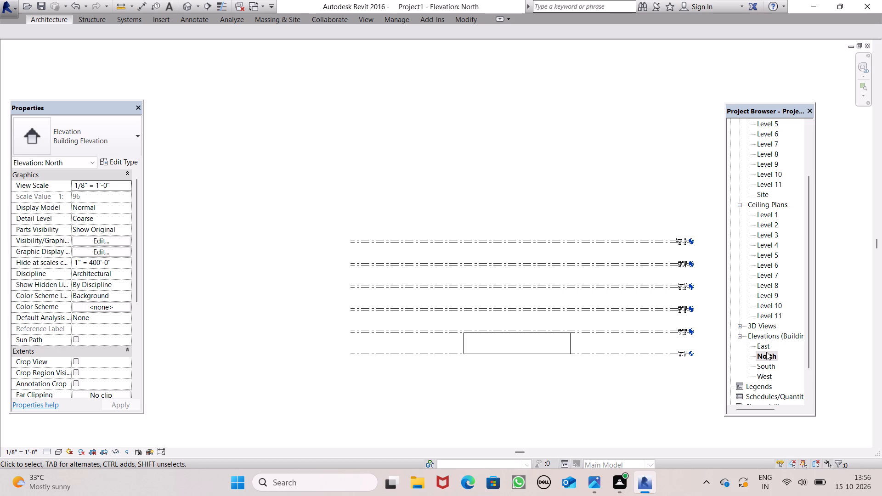
{"action": "double_click", "coordinate": [766, 348]}
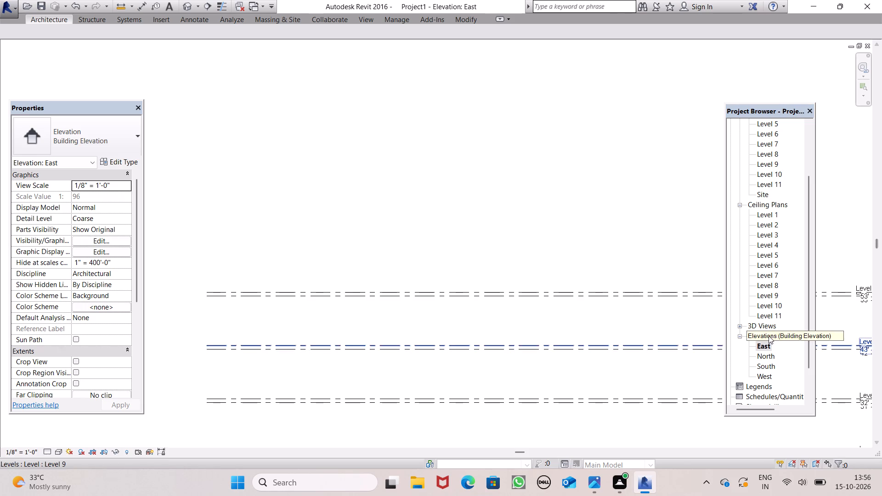
{"action": "scroll", "coordinate": [769, 336], "scroll_direction": "down", "scroll_amount": 5}
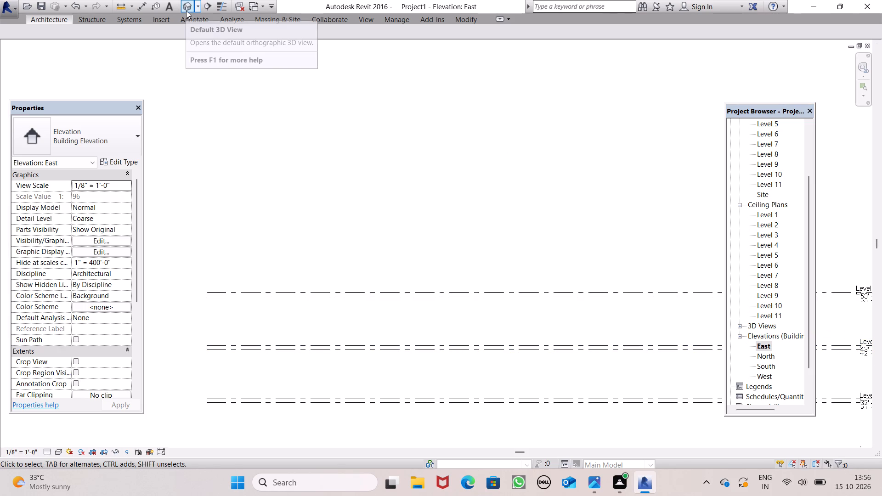
Open the default 3D view to examine the exterior wall enclosure.
{"action": "left_click", "coordinate": [186, 11]}
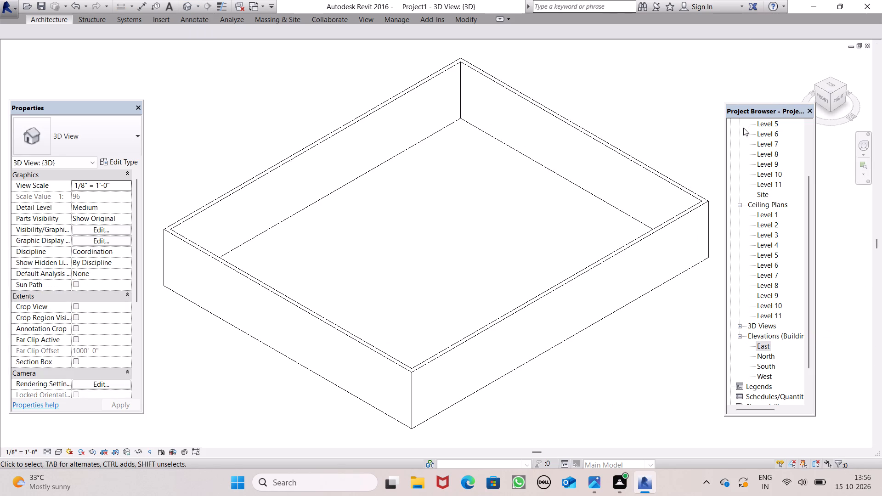
{"action": "scroll", "coordinate": [767, 137], "scroll_direction": "up", "scroll_amount": 9}
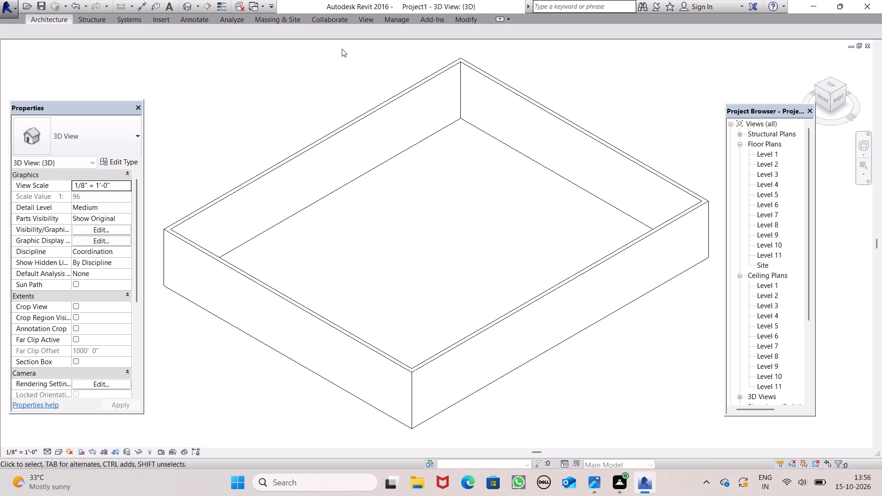
{"action": "left_click", "coordinate": [187, 5]}
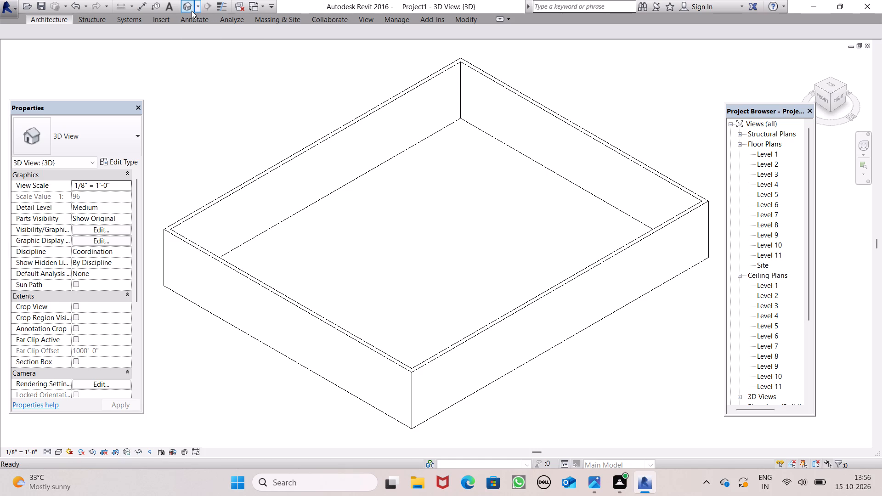
{"action": "scroll", "coordinate": [186, 12], "scroll_direction": "up", "scroll_amount": 4}
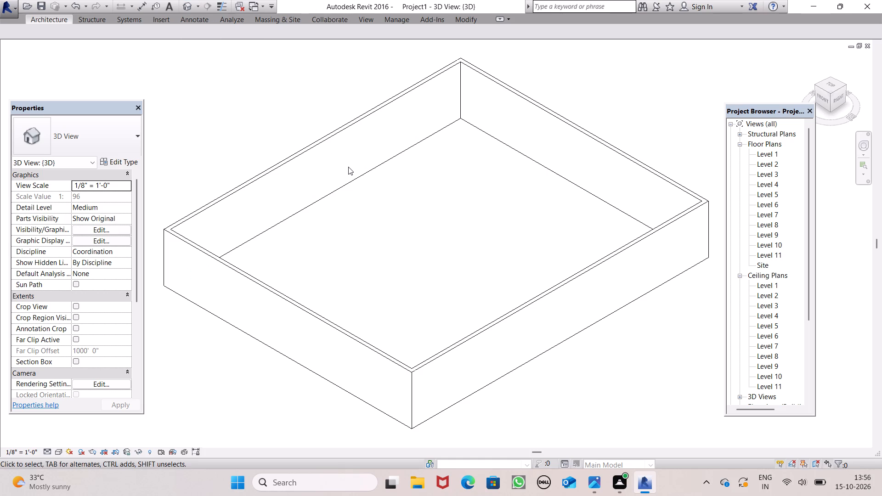
{"action": "scroll", "coordinate": [352, 172], "scroll_direction": "up", "scroll_amount": 2}
{"action": "scroll", "coordinate": [293, 213], "scroll_direction": "down", "scroll_amount": 2}
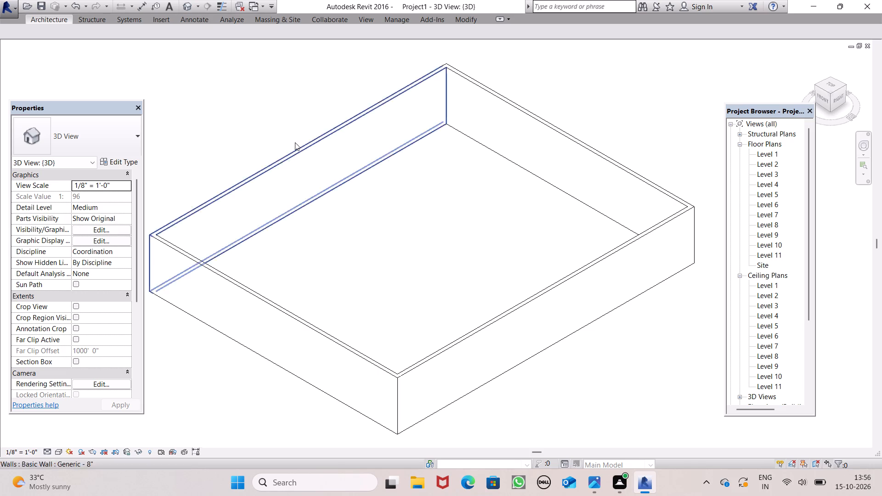
{"action": "left_click", "coordinate": [191, 11]}
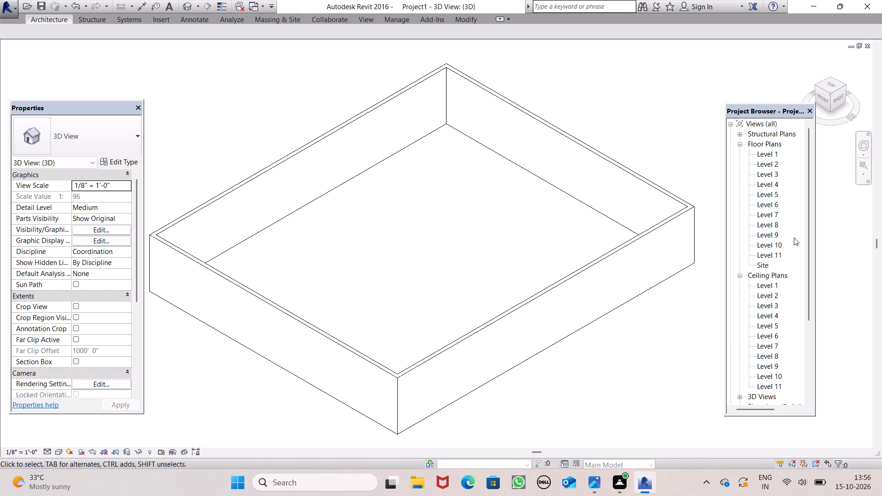
Open the East elevation to examine the full stack of levels and how the exterior walls meet the lowest ones.
{"action": "scroll", "coordinate": [759, 192], "scroll_direction": "down", "scroll_amount": 2}
{"action": "scroll", "coordinate": [802, 207], "scroll_direction": "up", "scroll_amount": 2}
{"action": "scroll", "coordinate": [802, 207], "scroll_direction": "down", "scroll_amount": 1}
{"action": "scroll", "coordinate": [802, 207], "scroll_direction": "up", "scroll_amount": 1}
{"action": "scroll", "coordinate": [802, 207], "scroll_direction": "down", "scroll_amount": 1}
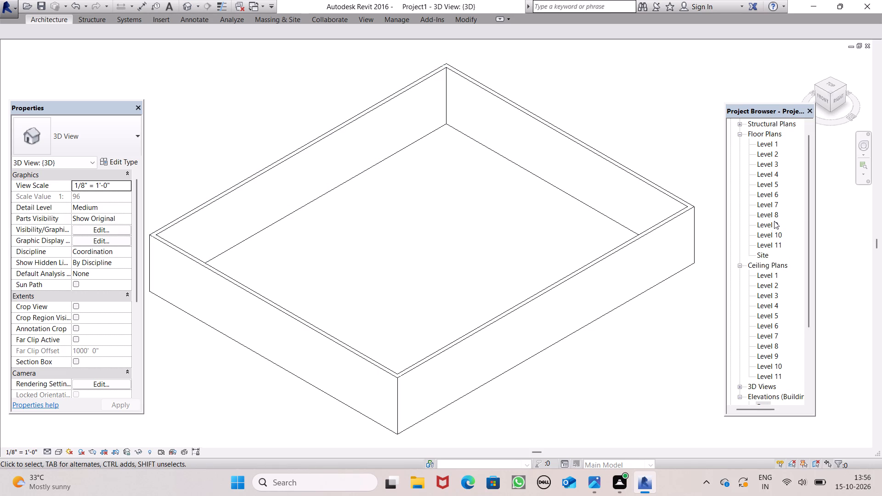
{"action": "scroll", "coordinate": [770, 198], "scroll_direction": "down", "scroll_amount": 3}
{"action": "scroll", "coordinate": [743, 252], "scroll_direction": "down", "scroll_amount": 8}
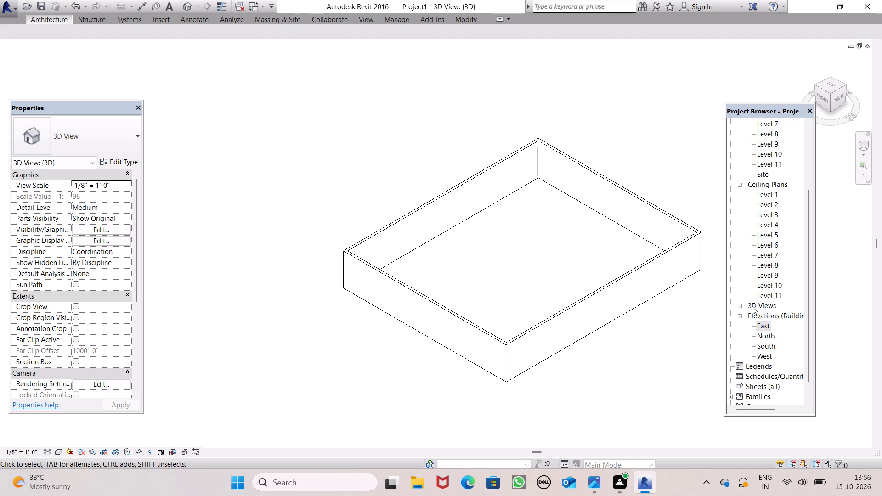
{"action": "double_click", "coordinate": [763, 329]}
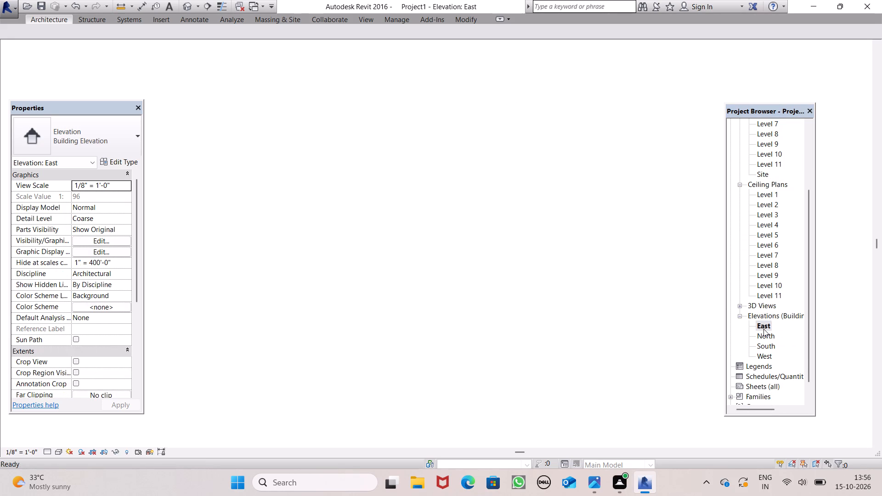
{"action": "scroll", "coordinate": [500, 283], "scroll_direction": "down", "scroll_amount": 4}
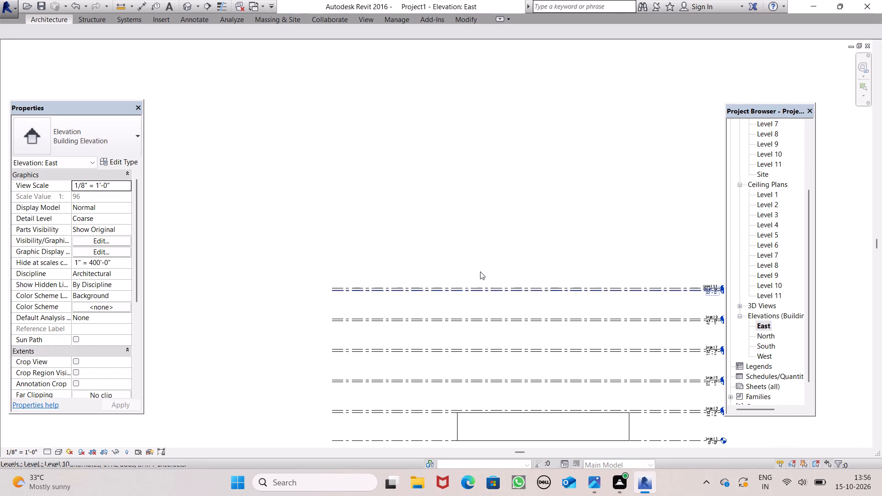
{"action": "scroll", "coordinate": [480, 274], "scroll_direction": "down", "scroll_amount": 1}
{"action": "scroll", "coordinate": [599, 301], "scroll_direction": "down", "scroll_amount": 1}
{"action": "scroll", "coordinate": [601, 302], "scroll_direction": "up", "scroll_amount": 1}
{"action": "scroll", "coordinate": [603, 303], "scroll_direction": "down", "scroll_amount": 1}
{"action": "scroll", "coordinate": [605, 304], "scroll_direction": "up", "scroll_amount": 5}
{"action": "scroll", "coordinate": [565, 288], "scroll_direction": "up", "scroll_amount": 2}
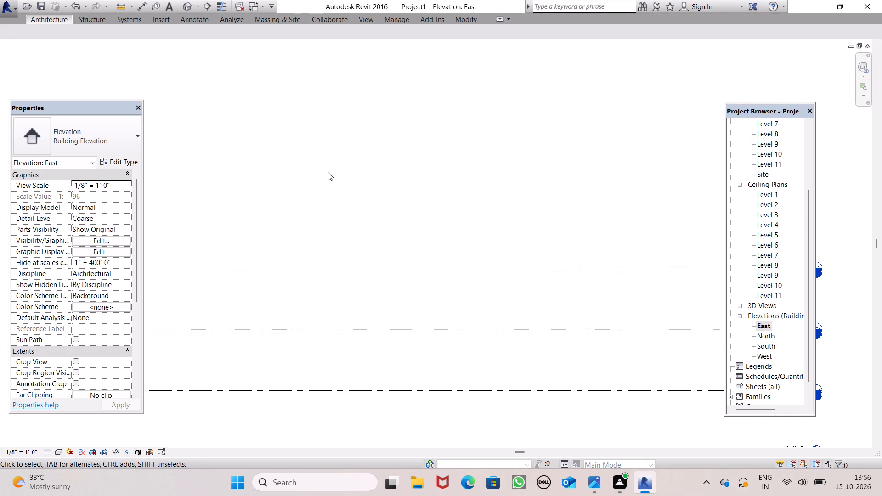
{"action": "left_click", "coordinate": [45, 25]}
{"action": "left_click", "coordinate": [48, 23]}
{"action": "scroll", "coordinate": [360, 132], "scroll_direction": "down", "scroll_amount": 5}
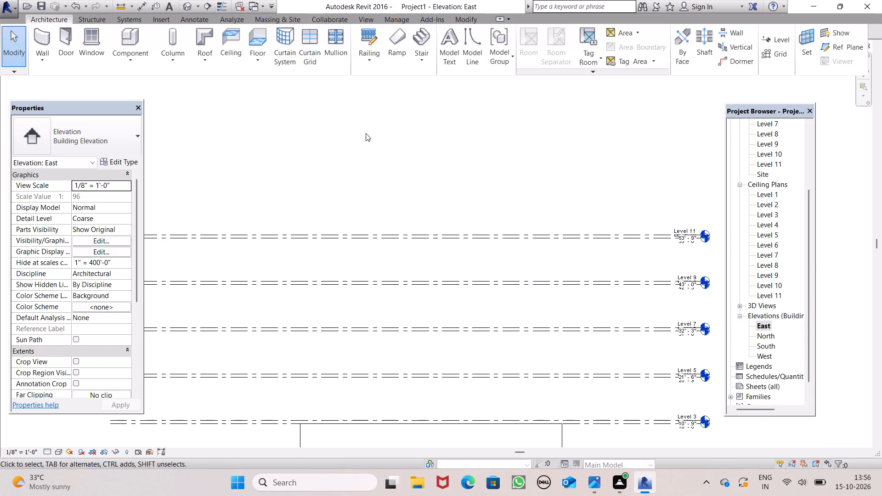
{"action": "scroll", "coordinate": [378, 147], "scroll_direction": "down", "scroll_amount": 3}
{"action": "scroll", "coordinate": [346, 310], "scroll_direction": "down", "scroll_amount": 1}
{"action": "scroll", "coordinate": [346, 310], "scroll_direction": "up", "scroll_amount": 7}
{"action": "scroll", "coordinate": [331, 269], "scroll_direction": "up", "scroll_amount": 6}
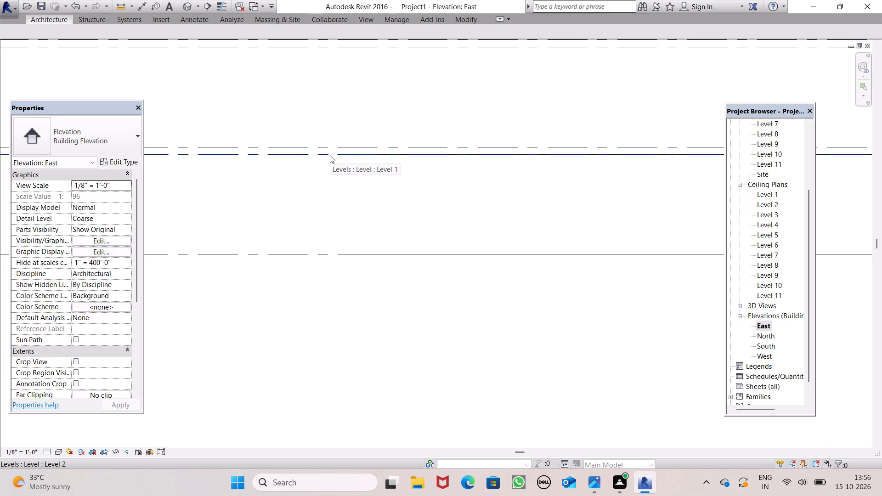
{"action": "scroll", "coordinate": [367, 312], "scroll_direction": "down", "scroll_amount": 8}
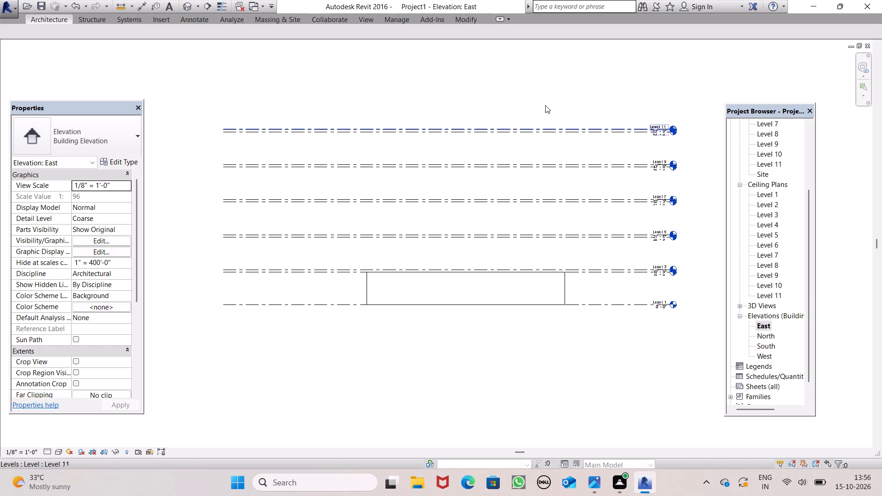
Examine the closely paired level lines of the upper storeys in the East elevation.
{"action": "scroll", "coordinate": [339, 180], "scroll_direction": "up", "scroll_amount": 5}
{"action": "scroll", "coordinate": [300, 165], "scroll_direction": "up", "scroll_amount": 6}
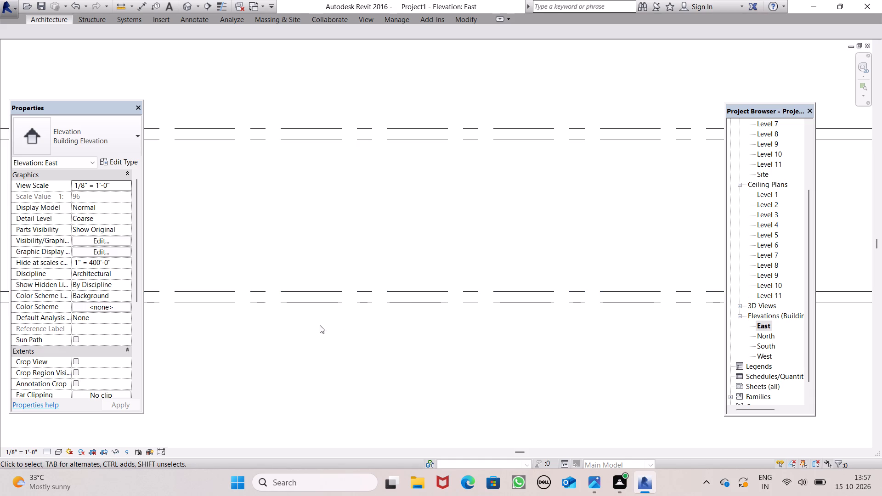
{"action": "scroll", "coordinate": [312, 306], "scroll_direction": "up", "scroll_amount": 2}
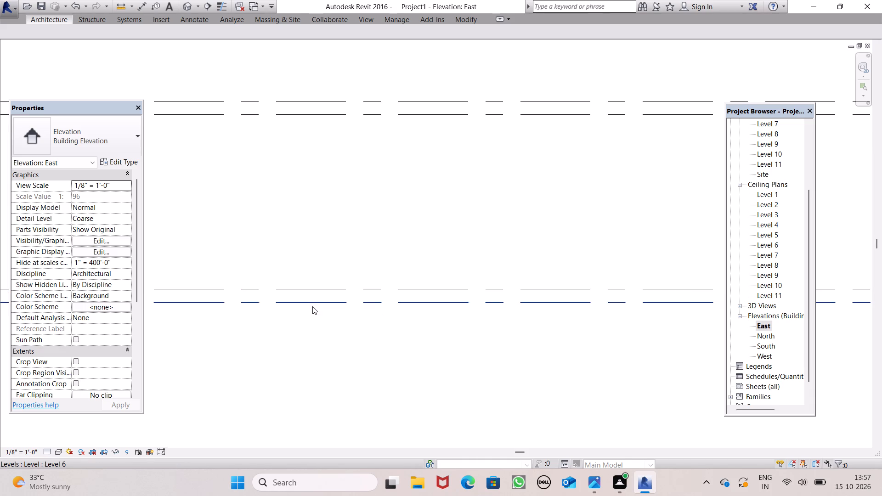
{"action": "scroll", "coordinate": [315, 303], "scroll_direction": "down", "scroll_amount": 1}
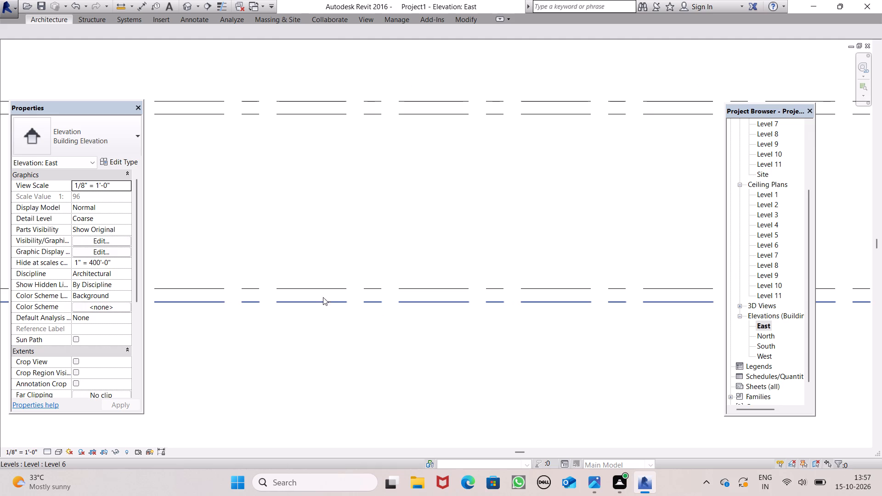
{"action": "scroll", "coordinate": [322, 322], "scroll_direction": "down", "scroll_amount": 3}
{"action": "scroll", "coordinate": [322, 324], "scroll_direction": "up", "scroll_amount": 1}
{"action": "scroll", "coordinate": [322, 324], "scroll_direction": "down", "scroll_amount": 11}
{"action": "scroll", "coordinate": [310, 339], "scroll_direction": "up", "scroll_amount": 1}
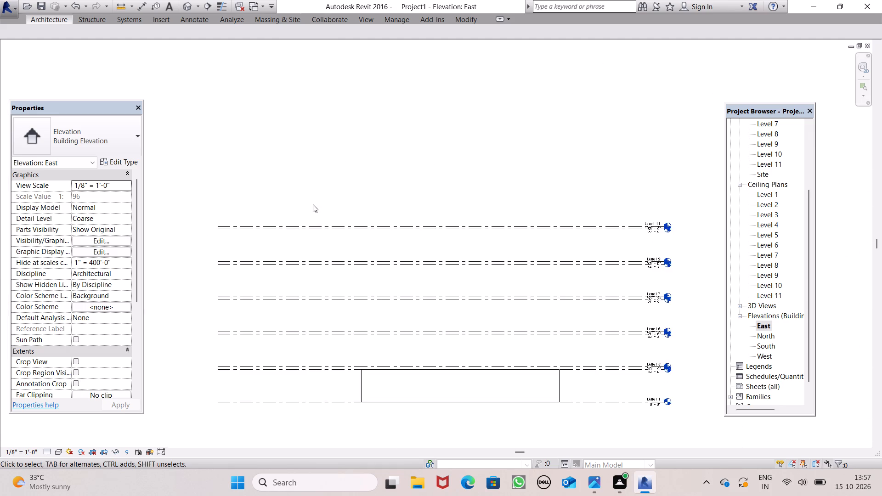
{"action": "scroll", "coordinate": [313, 204], "scroll_direction": "up", "scroll_amount": 5}
{"action": "left_click", "coordinate": [43, 18]}
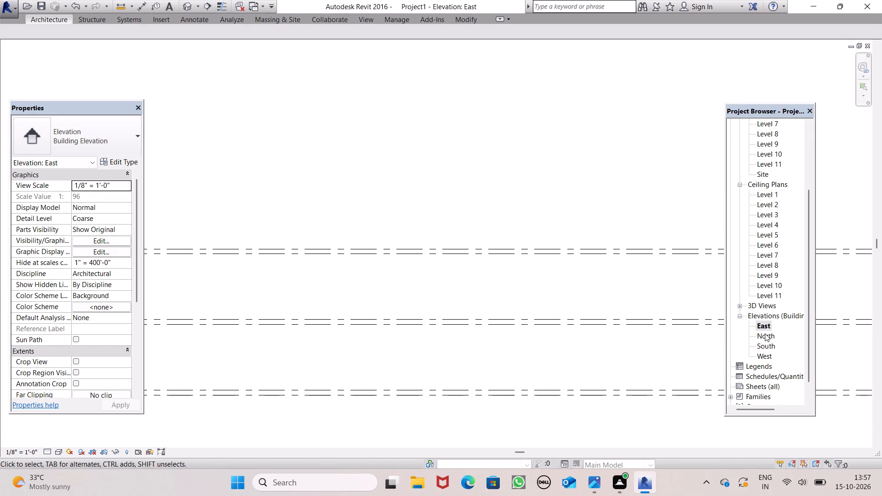
Add a new level 10' above Level 11 in the East elevation, using the Level tool with Pick Lines and an offset.
{"action": "left_click_drag", "start_coordinate": [31, 21], "coordinate": [36, 19]}
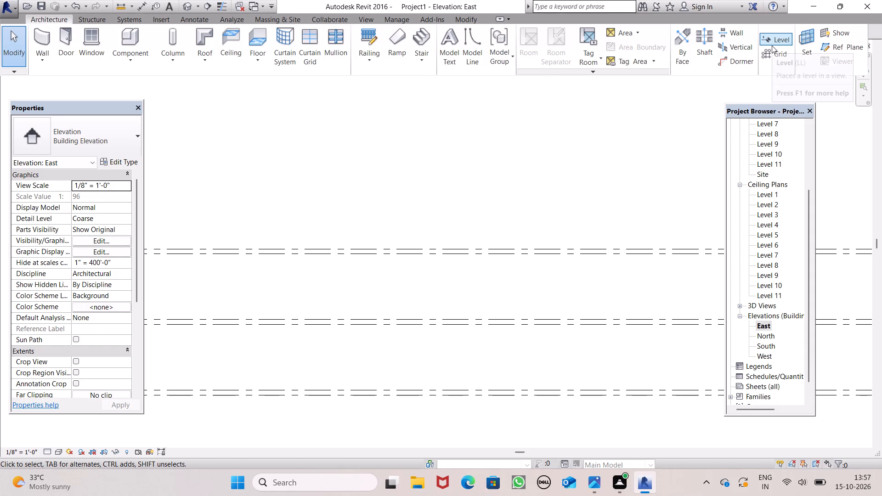
{"action": "left_click", "coordinate": [772, 45]}
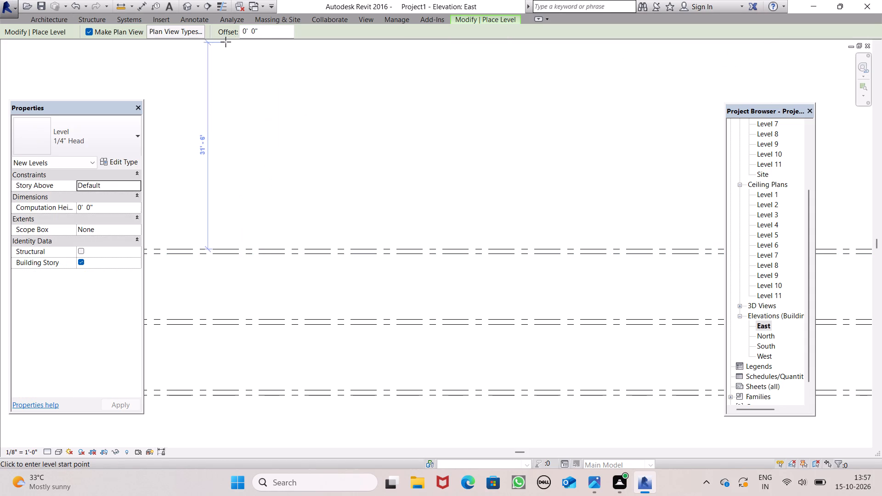
{"action": "left_click", "coordinate": [481, 14]}
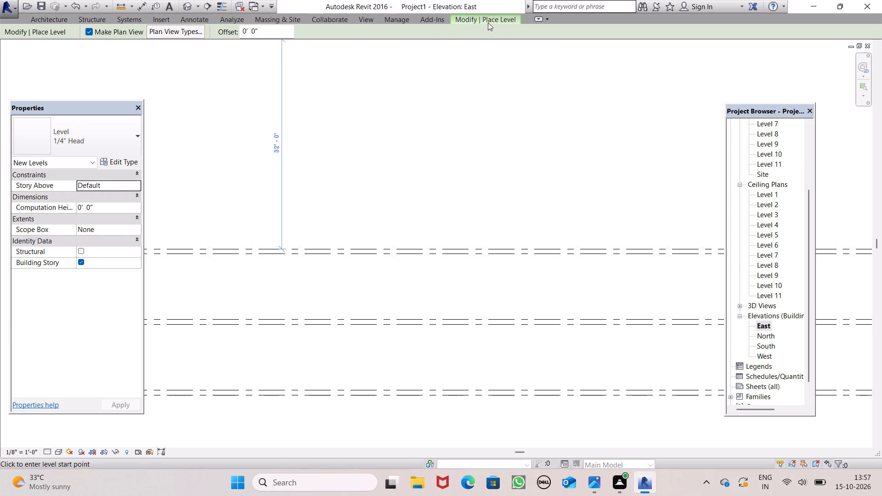
{"action": "left_click", "coordinate": [488, 23]}
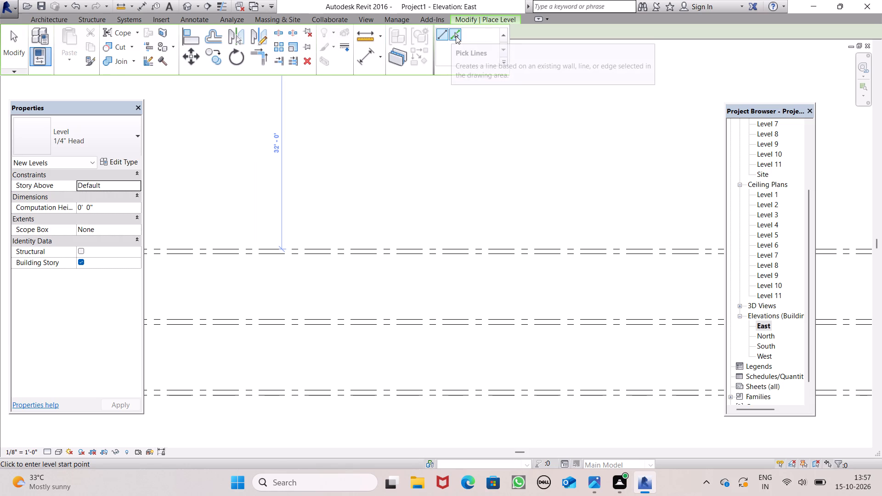
{"action": "left_click", "coordinate": [456, 36]}
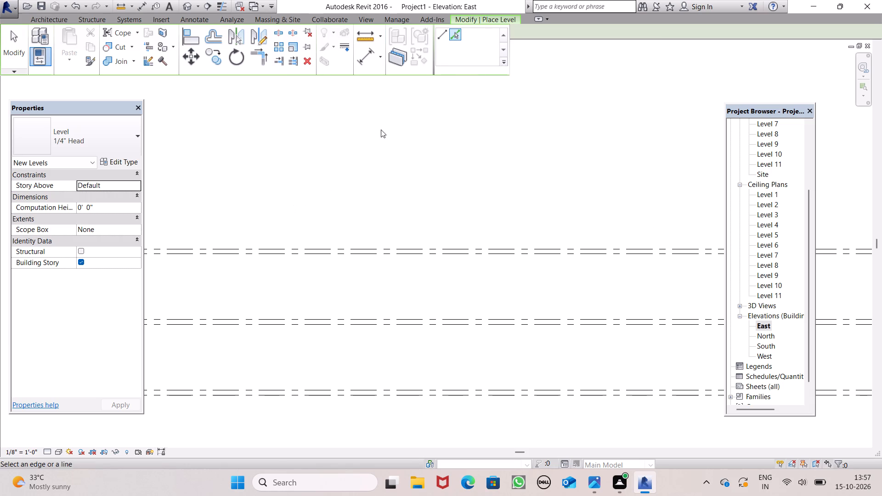
{"action": "left_click", "coordinate": [269, 34]}
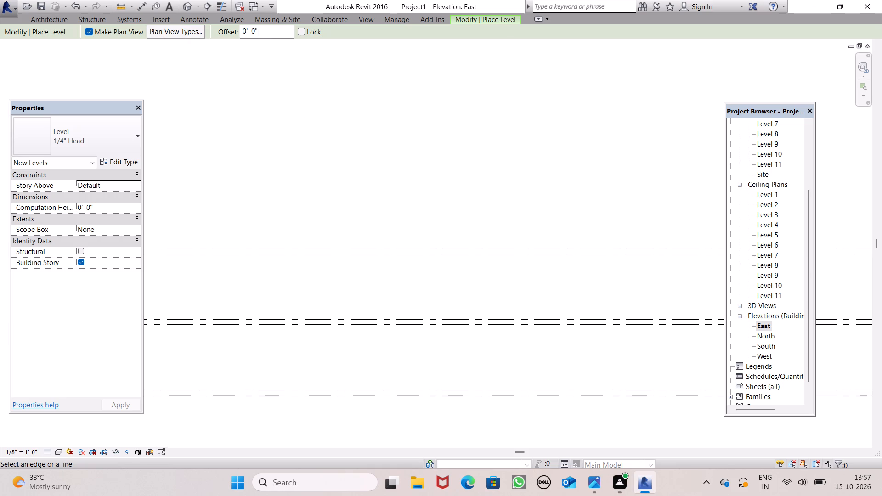
{"action": "key", "text": "BackSpace"}
{"action": "key", "text": "BackSpace"}
{"action": "key", "text": "BackSpace"}
{"action": "key", "text": "BackSpace"}
{"action": "key", "text": "BackSpace"}
{"action": "key", "text": "BackSpace"}
{"action": "key", "text": "BackSpace"}
{"action": "key", "text": "BackSpace"}
{"action": "key", "text": "BackSpace"}
{"action": "key", "text": "1"}
{"action": "key", "text": "0"}
{"action": "key", "text": "apostrophe"}
{"action": "left_click", "coordinate": [275, 31]}
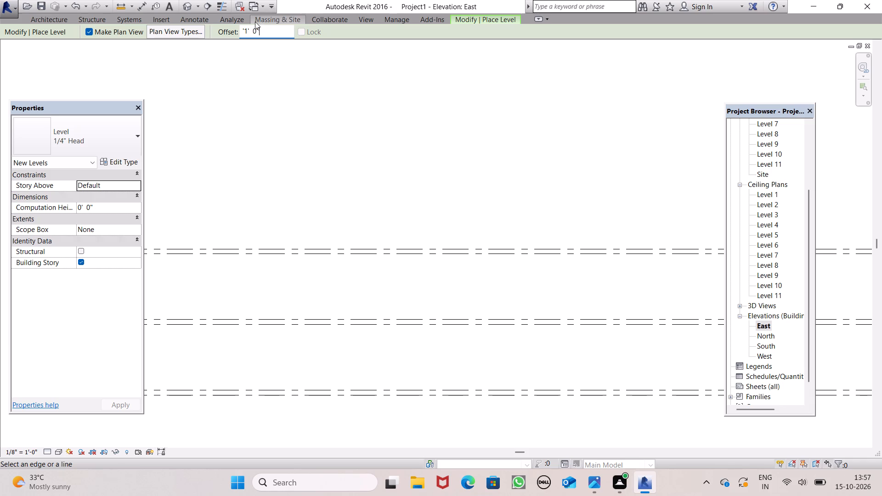
{"action": "key", "text": "BackSpace"}
{"action": "key", "text": "BackSpace"}
{"action": "key", "text": "BackSpace"}
{"action": "key", "text": "BackSpace"}
{"action": "key", "text": "BackSpace"}
{"action": "key", "text": "BackSpace"}
{"action": "key", "text": "BackSpace"}
{"action": "key", "text": "BackSpace"}
{"action": "key", "text": "BackSpace"}
{"action": "key", "text": "BackSpace"}
{"action": "key", "text": "BackSpace"}
{"action": "type", "text": "10"}
{"action": "key", "text": "apostrophe"}
{"action": "key", "text": "Return"}
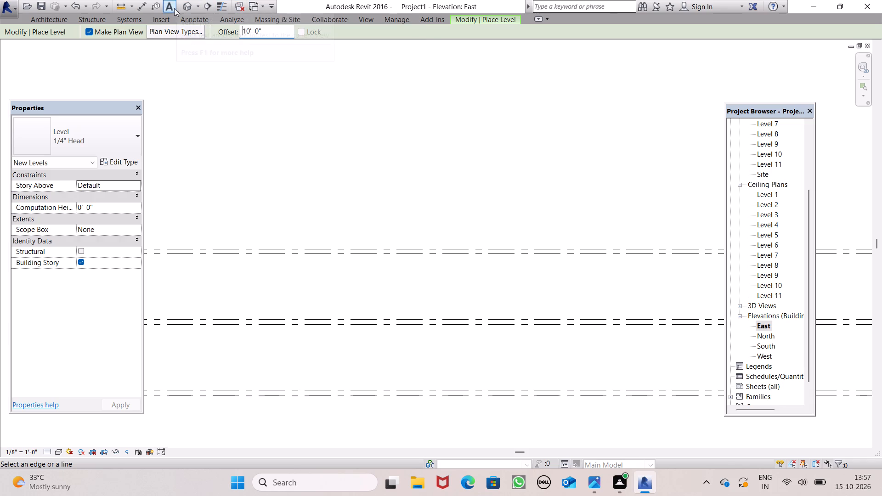
{"action": "left_click", "coordinate": [277, 248]}
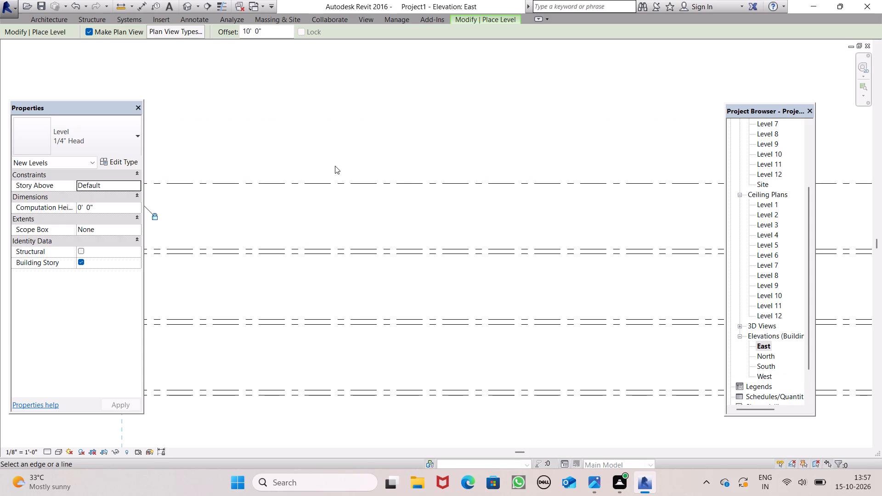
Add an intermediate level offset 9" above the topmost level line.
{"action": "scroll", "coordinate": [335, 166], "scroll_direction": "down", "scroll_amount": 2}
{"action": "left_click", "coordinate": [266, 28]}
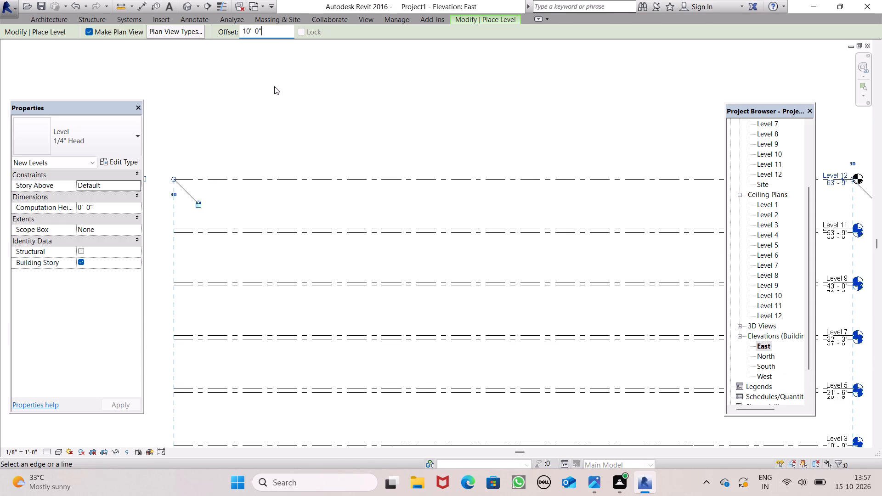
{"action": "scroll", "coordinate": [273, 123], "scroll_direction": "up", "scroll_amount": 3}
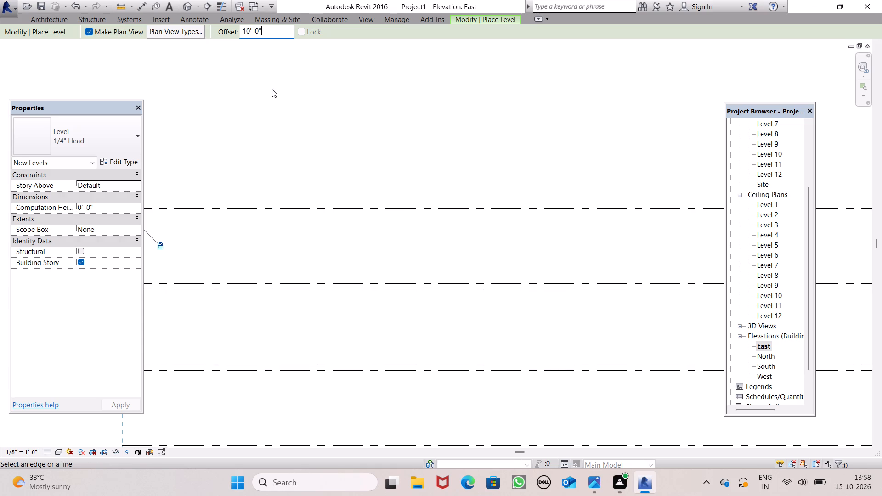
{"action": "key", "text": "BackSpace"}
{"action": "key", "text": "BackSpace"}
{"action": "key", "text": "BackSpace"}
{"action": "key", "text": "BackSpace"}
{"action": "key", "text": "BackSpace"}
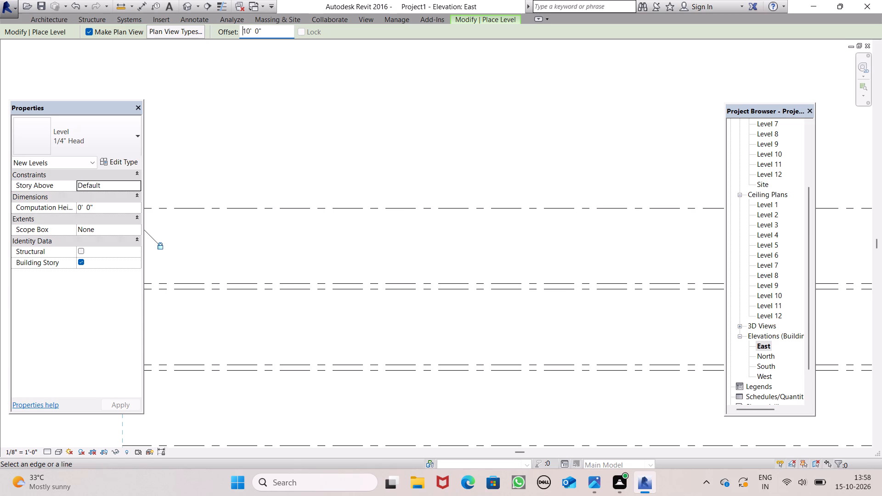
{"action": "left_click", "coordinate": [285, 37]}
{"action": "key", "text": "BackSpace"}
{"action": "key", "text": "BackSpace"}
{"action": "key", "text": "BackSpace"}
{"action": "key", "text": "BackSpace"}
{"action": "key", "text": "BackSpace"}
{"action": "key", "text": "BackSpace"}
{"action": "key", "text": "BackSpace"}
{"action": "key", "text": "BackSpace"}
{"action": "key", "text": "BackSpace"}
{"action": "key", "text": "BackSpace"}
{"action": "key", "text": "BackSpace"}
{"action": "key", "text": "9"}
{"action": "key", "text": "shift+quotedbl"}
{"action": "key", "text": "Return"}
{"action": "scroll", "coordinate": [298, 203], "scroll_direction": "up", "scroll_amount": 7}
{"action": "left_click", "coordinate": [310, 213]}
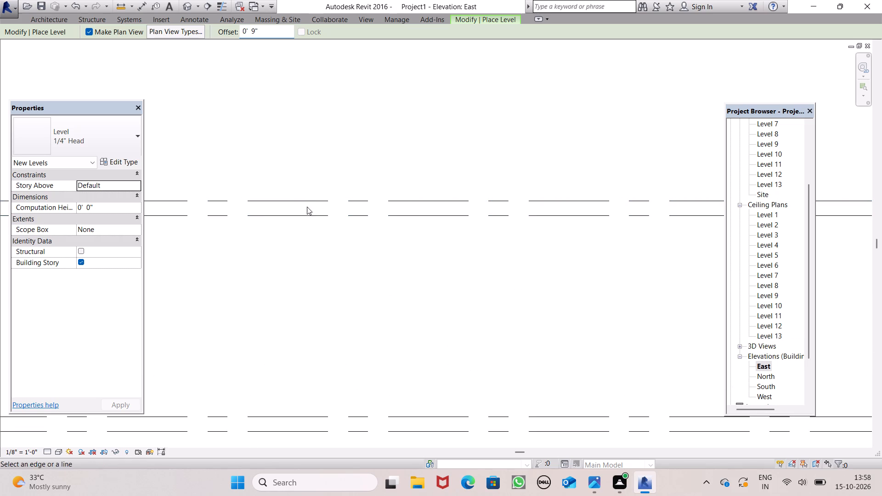
Examine the spacing and level heads of the uppermost level pairs in the East elevation.
{"action": "scroll", "coordinate": [325, 220], "scroll_direction": "down", "scroll_amount": 7}
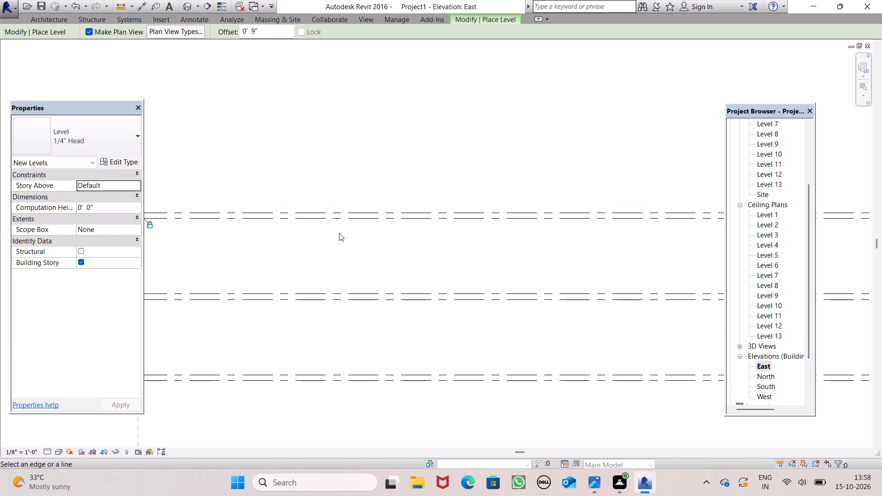
{"action": "key", "text": "space"}
{"action": "scroll", "coordinate": [283, 181], "scroll_direction": "down", "scroll_amount": 2}
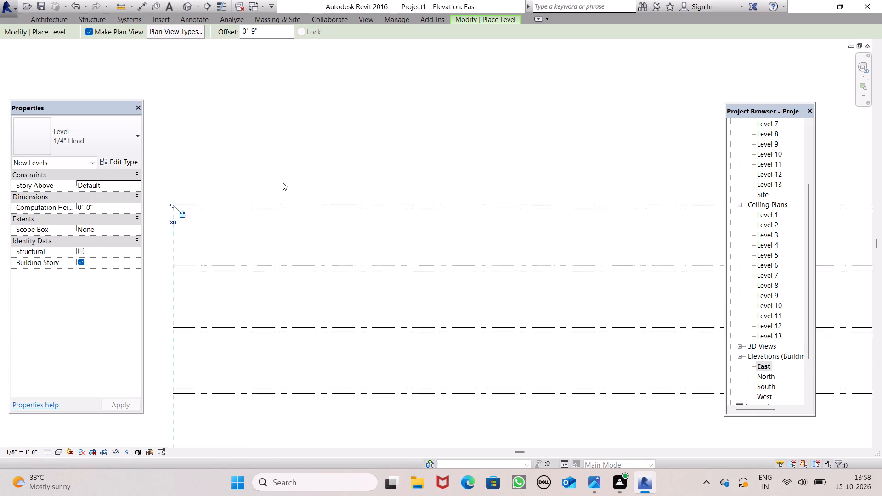
{"action": "scroll", "coordinate": [283, 182], "scroll_direction": "down", "scroll_amount": 3}
{"action": "scroll", "coordinate": [335, 195], "scroll_direction": "up", "scroll_amount": 4}
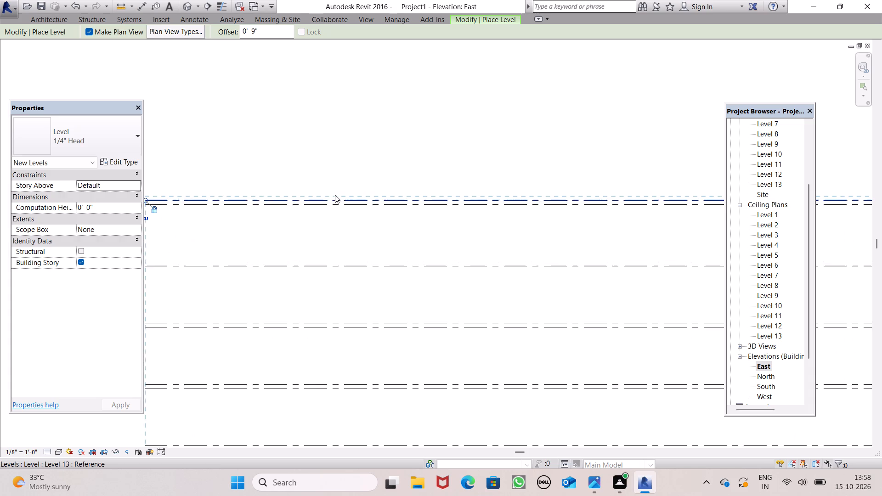
{"action": "scroll", "coordinate": [288, 228], "scroll_direction": "down", "scroll_amount": 3}
{"action": "scroll", "coordinate": [456, 240], "scroll_direction": "up", "scroll_amount": 1}
{"action": "scroll", "coordinate": [376, 251], "scroll_direction": "down", "scroll_amount": 5}
{"action": "scroll", "coordinate": [502, 251], "scroll_direction": "up", "scroll_amount": 4}
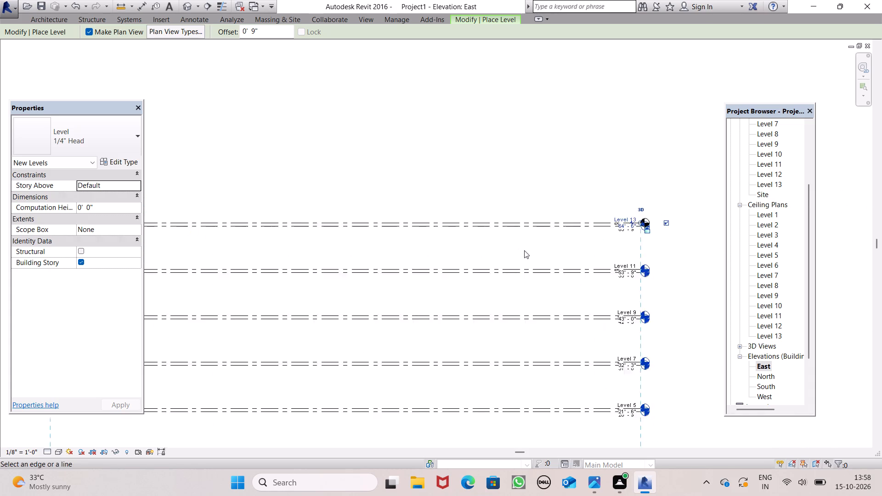
{"action": "scroll", "coordinate": [524, 250], "scroll_direction": "up", "scroll_amount": 2}
{"action": "scroll", "coordinate": [678, 223], "scroll_direction": "up", "scroll_amount": 9}
{"action": "scroll", "coordinate": [687, 219], "scroll_direction": "down", "scroll_amount": 4}
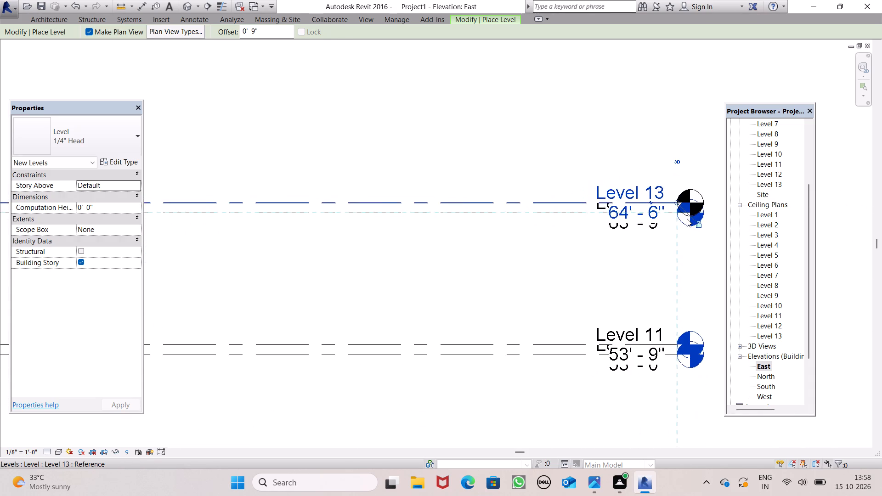
{"action": "scroll", "coordinate": [687, 219], "scroll_direction": "down", "scroll_amount": 5}
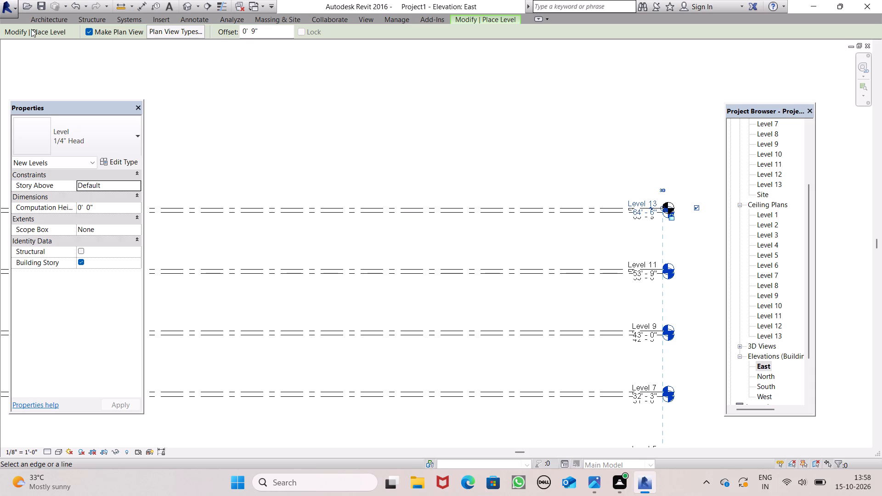
Add a storey level offset 10' above Level 13.
{"action": "left_click", "coordinate": [277, 34]}
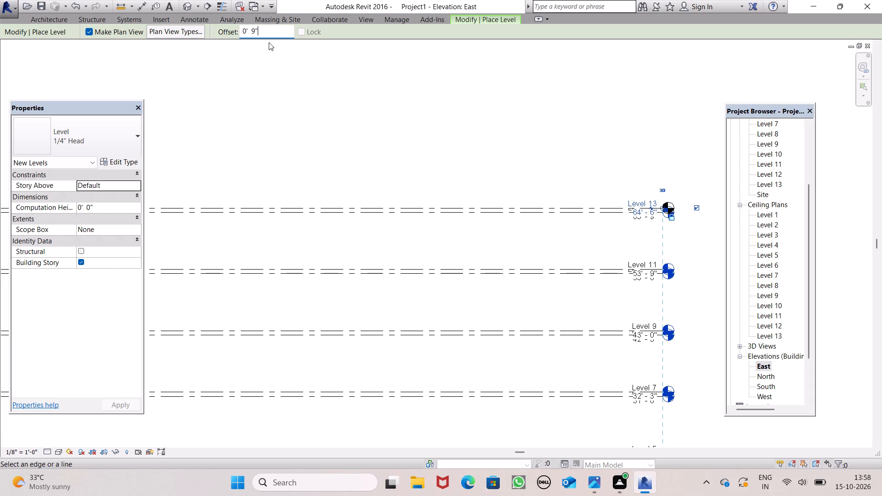
{"action": "key", "text": "BackSpace"}
{"action": "key", "text": "BackSpace"}
{"action": "key", "text": "BackSpace"}
{"action": "key", "text": "BackSpace"}
{"action": "key", "text": "BackSpace"}
{"action": "key", "text": "BackSpace"}
{"action": "key", "text": "BackSpace"}
{"action": "key", "text": "BackSpace"}
{"action": "key", "text": "BackSpace"}
{"action": "key", "text": "BackSpace"}
{"action": "key", "text": "BackSpace"}
{"action": "key", "text": "BackSpace"}
{"action": "key", "text": "BackSpace"}
{"action": "key", "text": "BackSpace"}
{"action": "key", "text": "1"}
{"action": "key", "text": "0"}
{"action": "key", "text": "Return"}
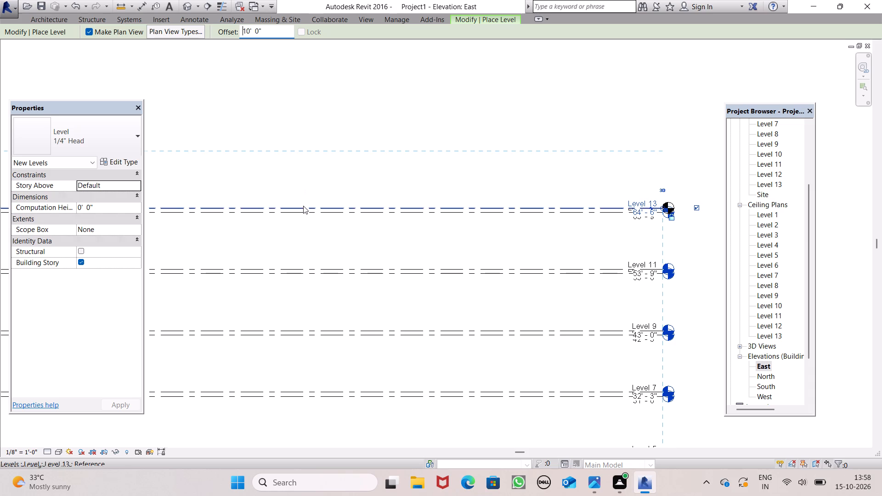
{"action": "left_click", "coordinate": [303, 206]}
Add an intermediate level offset 9" above the topmost storey level.
{"action": "left_click", "coordinate": [282, 28]}
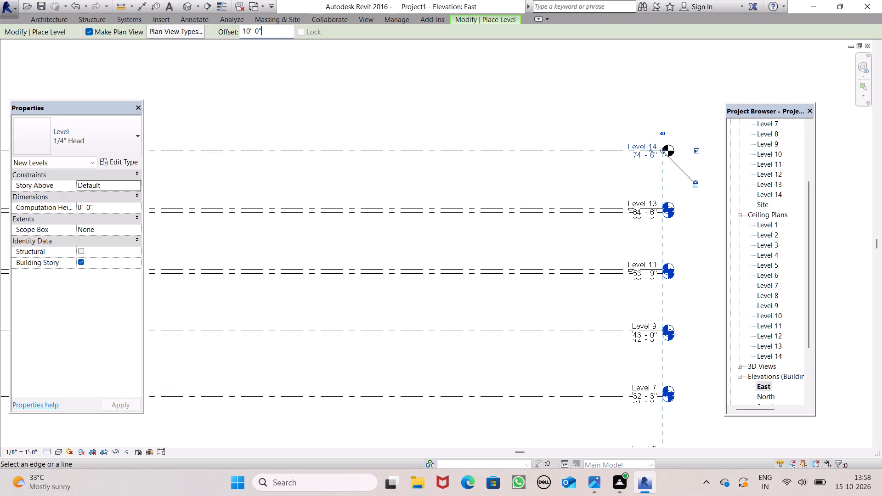
{"action": "key", "text": "BackSpace"}
{"action": "key", "text": "BackSpace"}
{"action": "key", "text": "BackSpace"}
{"action": "key", "text": "BackSpace"}
{"action": "key", "text": "BackSpace"}
{"action": "key", "text": "BackSpace"}
{"action": "key", "text": "BackSpace"}
{"action": "key", "text": "BackSpace"}
{"action": "key", "text": "BackSpace"}
{"action": "key", "text": "BackSpace"}
{"action": "key", "text": "BackSpace"}
{"action": "key", "text": "BackSpace"}
{"action": "key", "text": "BackSpace"}
{"action": "key", "text": "BackSpace"}
{"action": "key", "text": "9"}
{"action": "key", "text": "shift+quotedbl"}
{"action": "key", "text": "Return"}
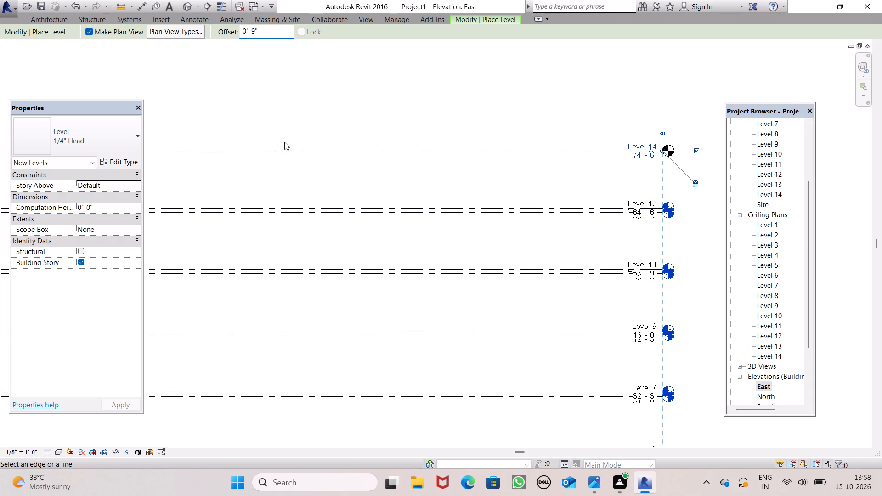
{"action": "left_click", "coordinate": [283, 146]}
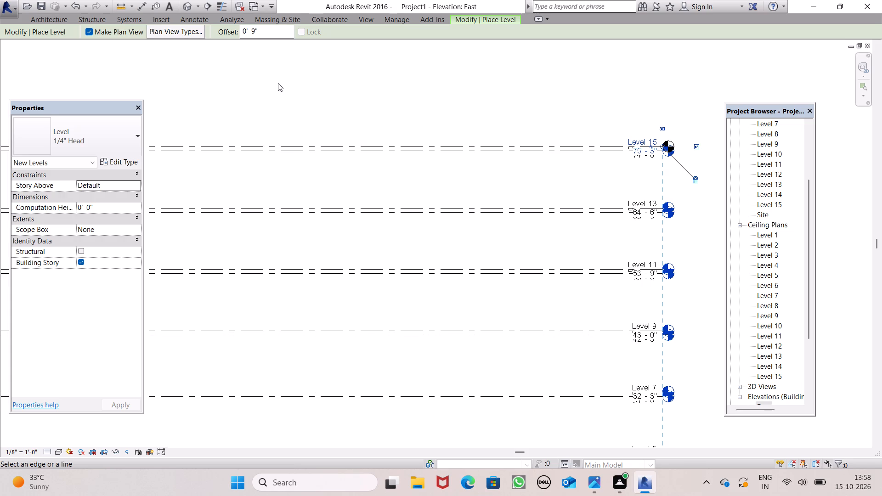
Add a storey level offset 10' above Level 15 in the East elevation.
{"action": "scroll", "coordinate": [393, 159], "scroll_direction": "up", "scroll_amount": 2}
{"action": "scroll", "coordinate": [396, 158], "scroll_direction": "down", "scroll_amount": 3}
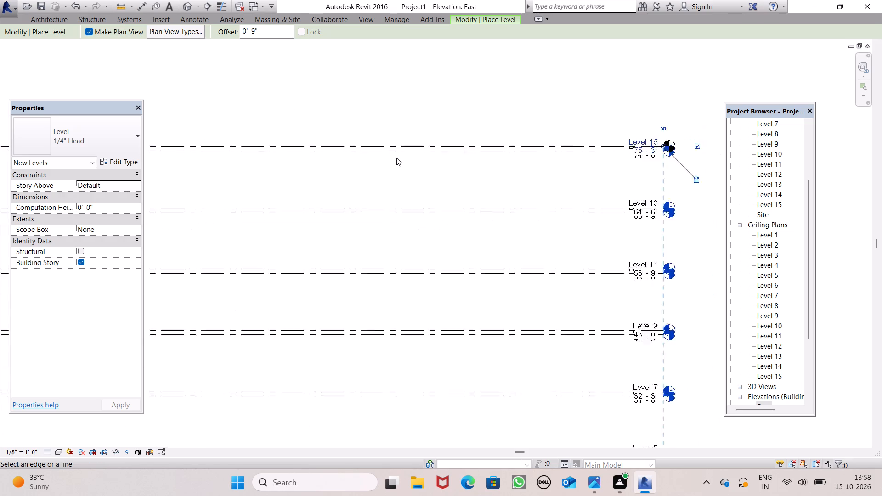
{"action": "scroll", "coordinate": [396, 158], "scroll_direction": "down", "scroll_amount": 1}
{"action": "left_click", "coordinate": [261, 31]}
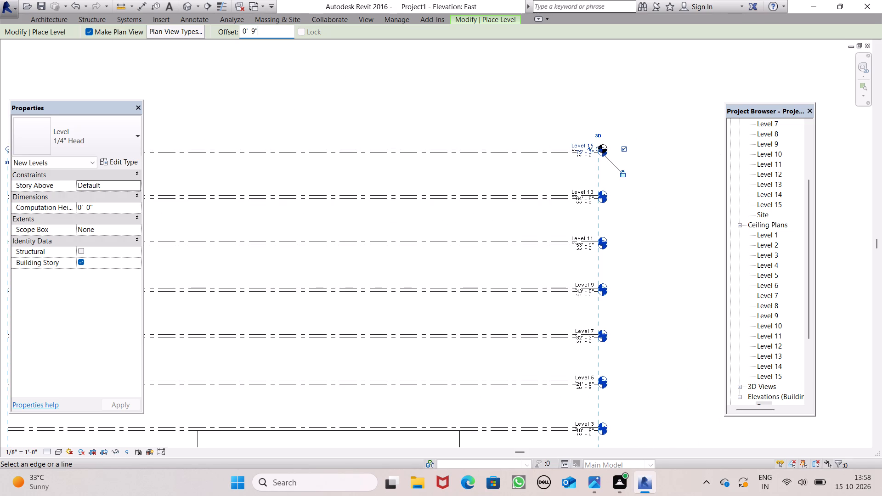
{"action": "key", "text": "BackSpace"}
{"action": "key", "text": "BackSpace"}
{"action": "key", "text": "BackSpace"}
{"action": "key", "text": "BackSpace"}
{"action": "key", "text": "BackSpace"}
{"action": "key", "text": "BackSpace"}
{"action": "key", "text": "BackSpace"}
{"action": "key", "text": "BackSpace"}
{"action": "key", "text": "BackSpace"}
{"action": "key", "text": "BackSpace"}
{"action": "key", "text": "BackSpace"}
{"action": "key", "text": "BackSpace"}
{"action": "left_click", "coordinate": [263, 36]}
{"action": "type", "text": "10'"}
{"action": "key", "text": "Return"}
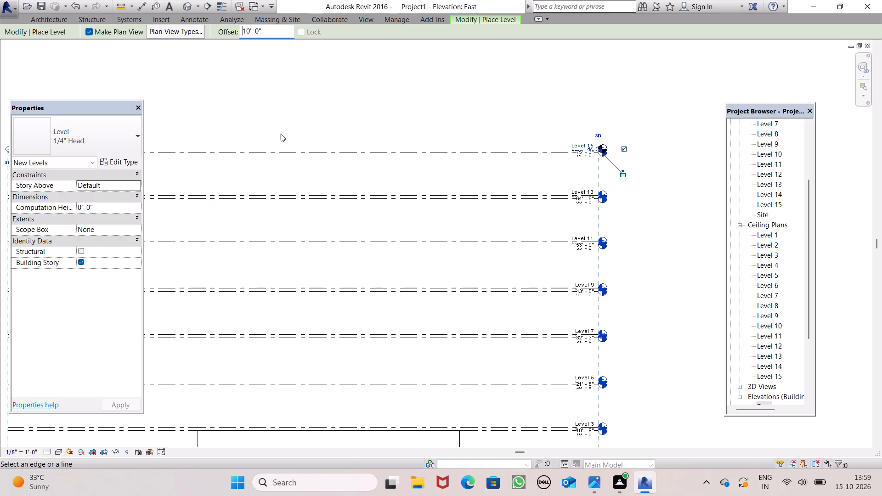
{"action": "left_click", "coordinate": [287, 147]}
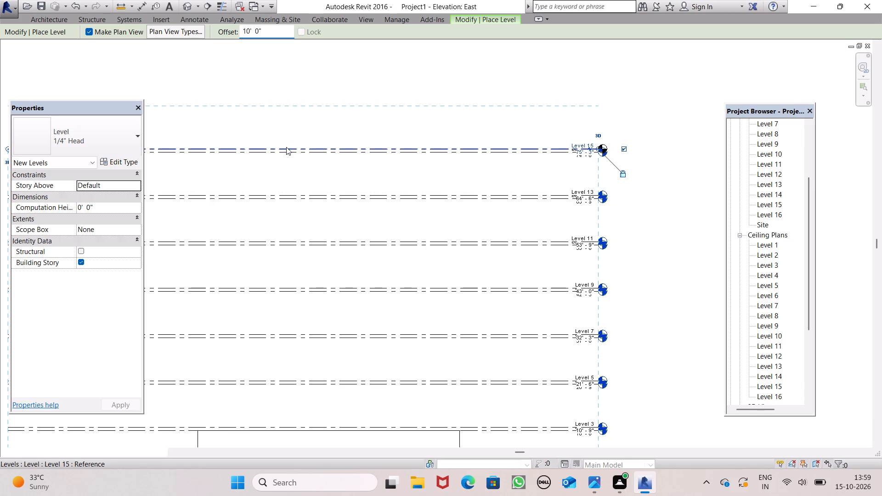
Add an intermediate level offset 9" above the topmost storey level, Level 16.
{"action": "left_click", "coordinate": [283, 35]}
{"action": "key", "text": "BackSpace"}
{"action": "key", "text": "BackSpace"}
{"action": "key", "text": "BackSpace"}
{"action": "key", "text": "BackSpace"}
{"action": "key", "text": "BackSpace"}
{"action": "key", "text": "BackSpace"}
{"action": "key", "text": "BackSpace"}
{"action": "key", "text": "BackSpace"}
{"action": "key", "text": "BackSpace"}
{"action": "key", "text": "BackSpace"}
{"action": "key", "text": "BackSpace"}
{"action": "key", "text": "BackSpace"}
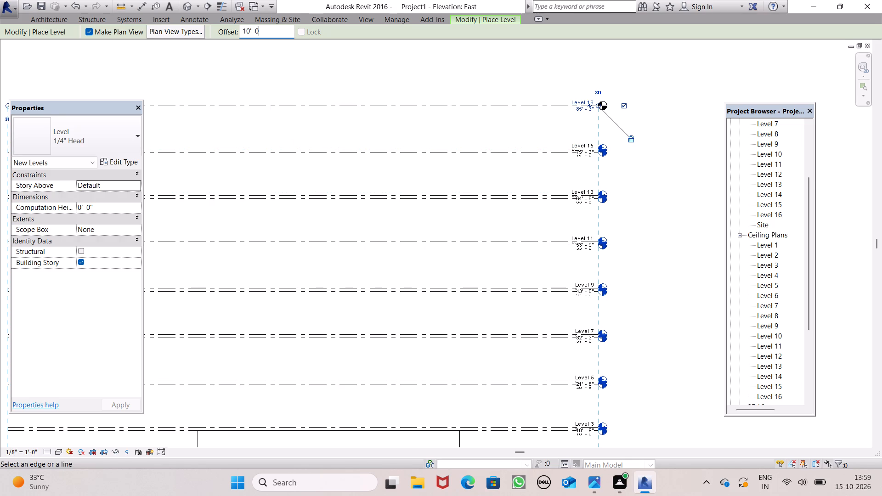
{"action": "key", "text": "9"}
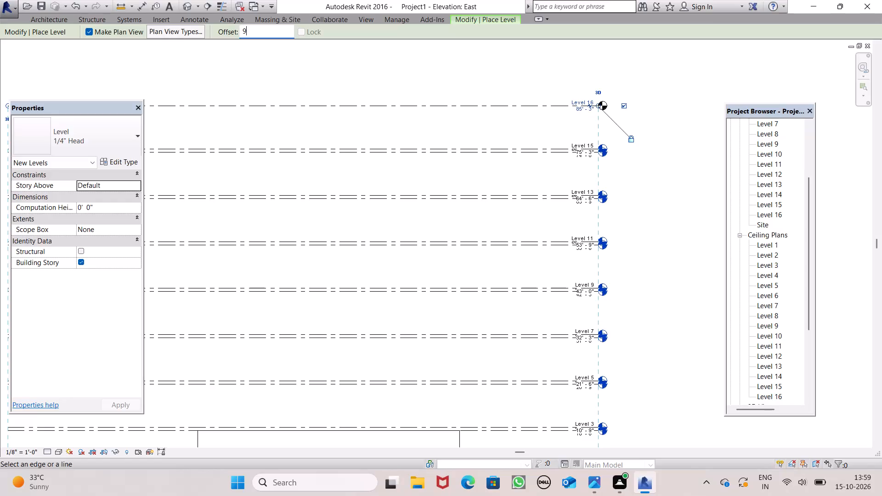
{"action": "key", "text": "shift+quotedbl"}
{"action": "key", "text": "Return"}
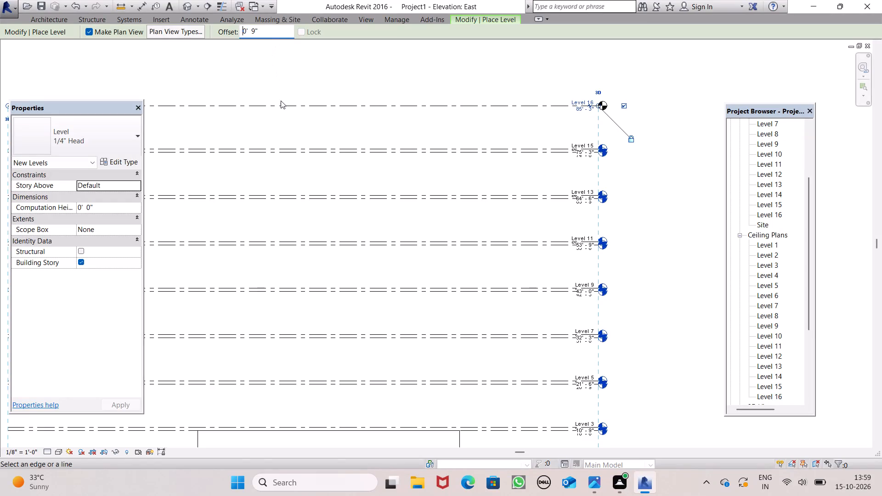
{"action": "left_click", "coordinate": [281, 104]}
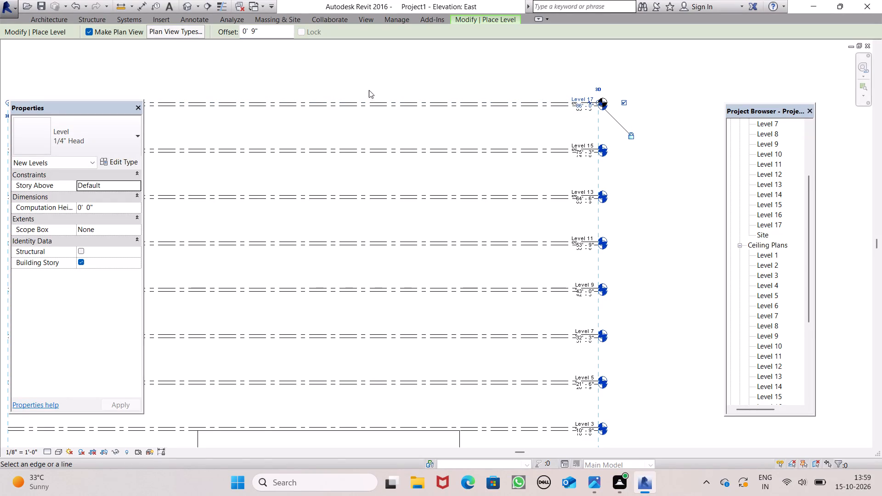
Add a storey level offset 10' above Level 17 by picking its line.
{"action": "scroll", "coordinate": [365, 76], "scroll_direction": "down", "scroll_amount": 6}
{"action": "scroll", "coordinate": [322, 60], "scroll_direction": "up", "scroll_amount": 5}
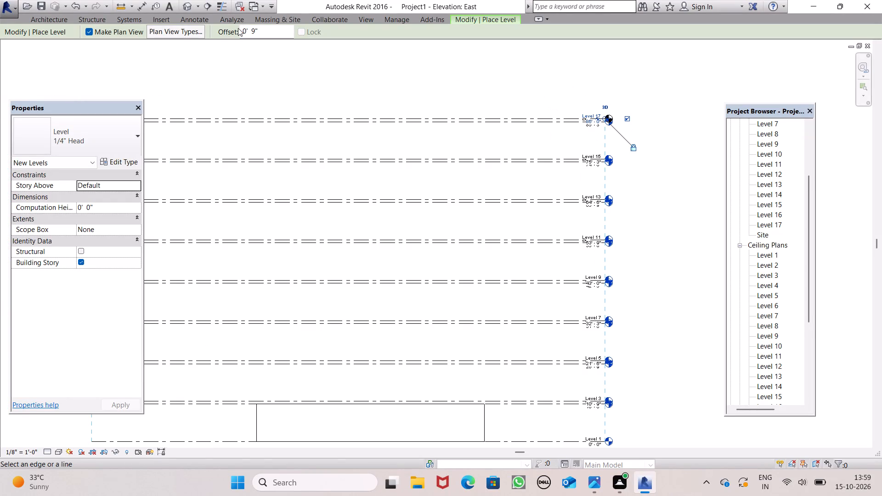
{"action": "double_click", "coordinate": [264, 17]}
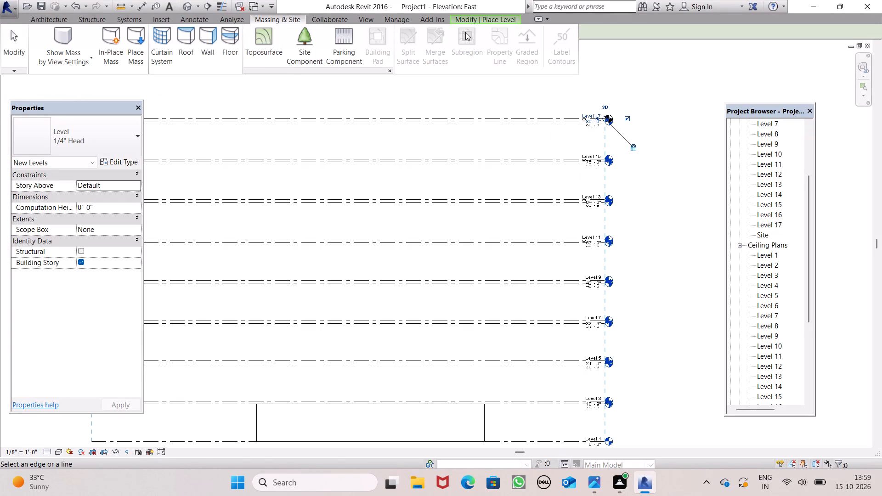
{"action": "left_click", "coordinate": [486, 18]}
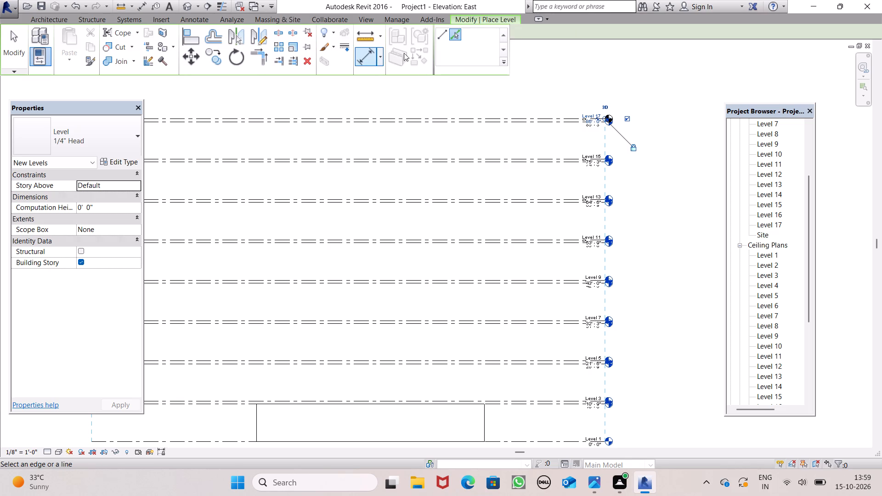
{"action": "left_click", "coordinate": [461, 33]}
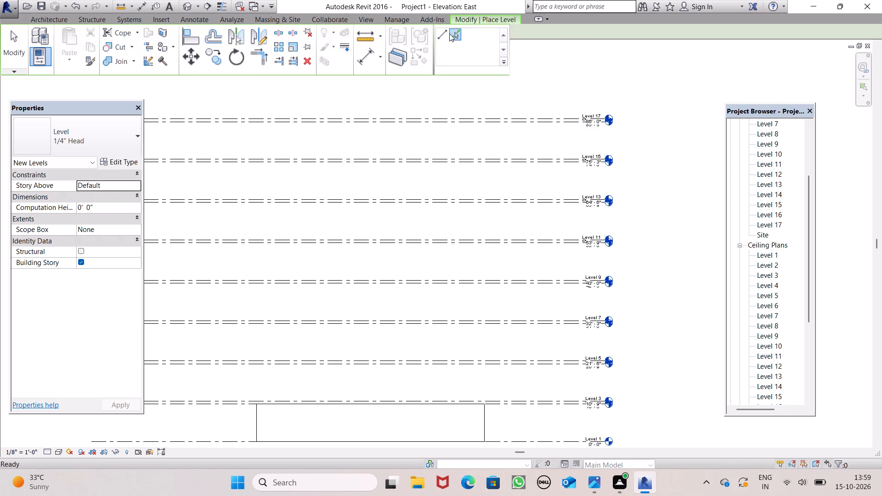
{"action": "scroll", "coordinate": [221, 172], "scroll_direction": "down", "scroll_amount": 4}
{"action": "scroll", "coordinate": [219, 108], "scroll_direction": "up", "scroll_amount": 6}
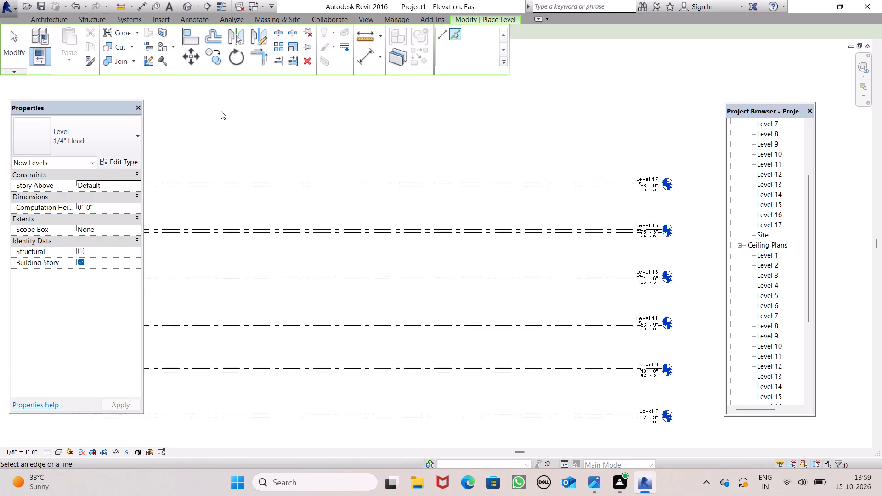
{"action": "scroll", "coordinate": [221, 111], "scroll_direction": "up", "scroll_amount": 2}
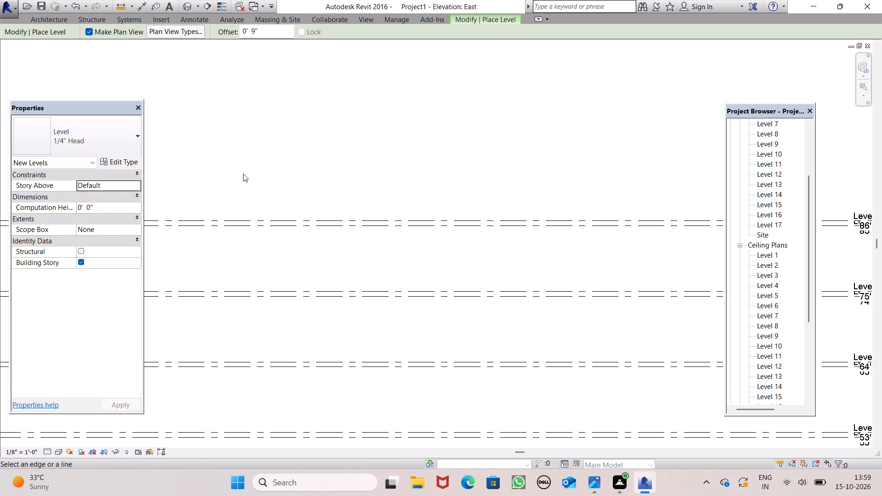
{"action": "left_click_drag", "start_coordinate": [285, 30], "coordinate": [279, 22]}
{"action": "left_click_drag", "start_coordinate": [275, 14], "coordinate": [273, 0]}
{"action": "key", "text": "BackSpace"}
{"action": "key", "text": "BackSpace"}
{"action": "key", "text": "BackSpace"}
{"action": "key", "text": "BackSpace"}
{"action": "key", "text": "BackSpace"}
{"action": "key", "text": "BackSpace"}
{"action": "key", "text": "BackSpace"}
{"action": "key", "text": "BackSpace"}
{"action": "key", "text": "BackSpace"}
{"action": "key", "text": "BackSpace"}
{"action": "key", "text": "BackSpace"}
{"action": "key", "text": "BackSpace"}
{"action": "key", "text": "BackSpace"}
{"action": "key", "text": "BackSpace"}
{"action": "key", "text": "BackSpace"}
{"action": "key", "text": "BackSpace"}
{"action": "key", "text": "BackSpace"}
{"action": "key", "text": "BackSpace"}
{"action": "type", "text": "10'"}
{"action": "key", "text": "Return"}
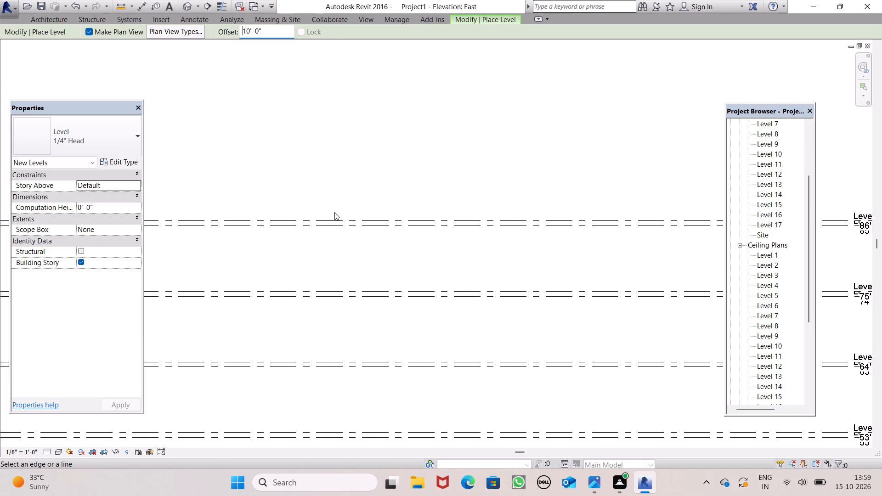
{"action": "left_click", "coordinate": [334, 220]}
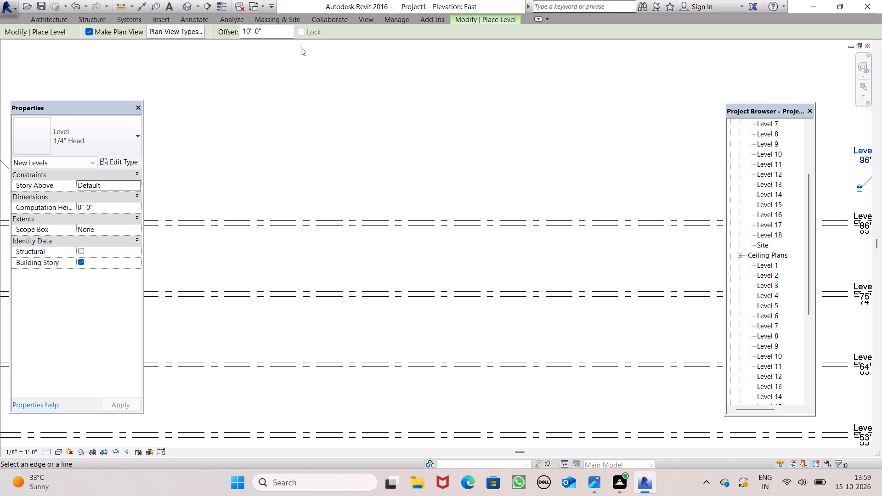
Add an intermediate level offset 9" above the topmost storey level, Level 18.
{"action": "left_click", "coordinate": [280, 30]}
{"action": "key", "text": "BackSpace"}
{"action": "key", "text": "BackSpace"}
{"action": "key", "text": "BackSpace"}
{"action": "key", "text": "BackSpace"}
{"action": "key", "text": "BackSpace"}
{"action": "key", "text": "BackSpace"}
{"action": "key", "text": "BackSpace"}
{"action": "key", "text": "BackSpace"}
{"action": "key", "text": "BackSpace"}
{"action": "key", "text": "BackSpace"}
{"action": "key", "text": "BackSpace"}
{"action": "key", "text": "BackSpace"}
{"action": "key", "text": "BackSpace"}
{"action": "key", "text": "BackSpace"}
{"action": "key", "text": "BackSpace"}
{"action": "key", "text": "9"}
{"action": "key", "text": "shift+quotedbl"}
{"action": "key", "text": "Return"}
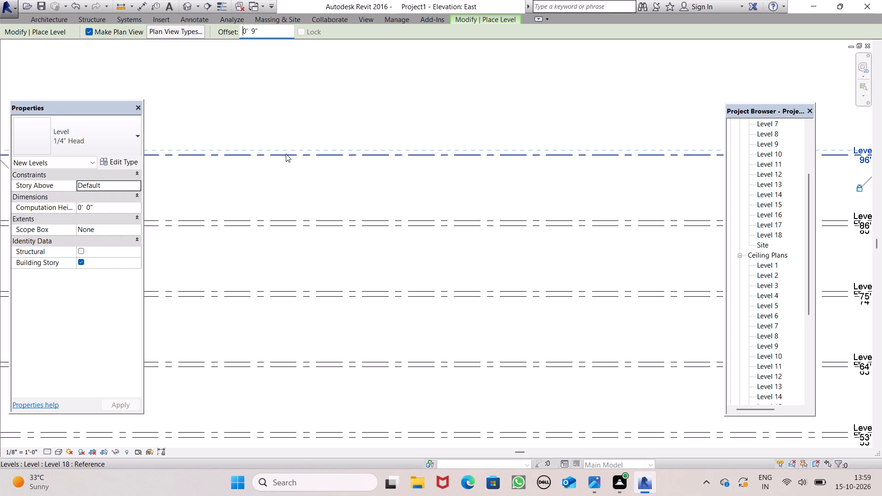
{"action": "left_click", "coordinate": [286, 154]}
Add a storey level offset 10' above Level 19 by picking its line.
{"action": "left_click", "coordinate": [277, 33]}
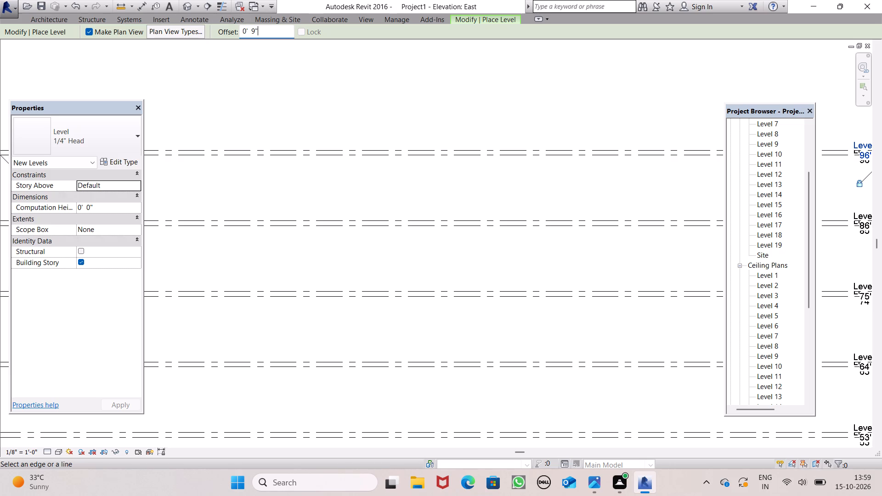
{"action": "key", "text": "BackSpace"}
{"action": "key", "text": "BackSpace"}
{"action": "key", "text": "BackSpace"}
{"action": "key", "text": "BackSpace"}
{"action": "key", "text": "BackSpace"}
{"action": "key", "text": "BackSpace"}
{"action": "key", "text": "BackSpace"}
{"action": "key", "text": "BackSpace"}
{"action": "key", "text": "BackSpace"}
{"action": "key", "text": "BackSpace"}
{"action": "key", "text": "BackSpace"}
{"action": "key", "text": "BackSpace"}
{"action": "key", "text": "BackSpace"}
{"action": "key", "text": "BackSpace"}
{"action": "type", "text": "10'"}
{"action": "key", "text": "Return"}
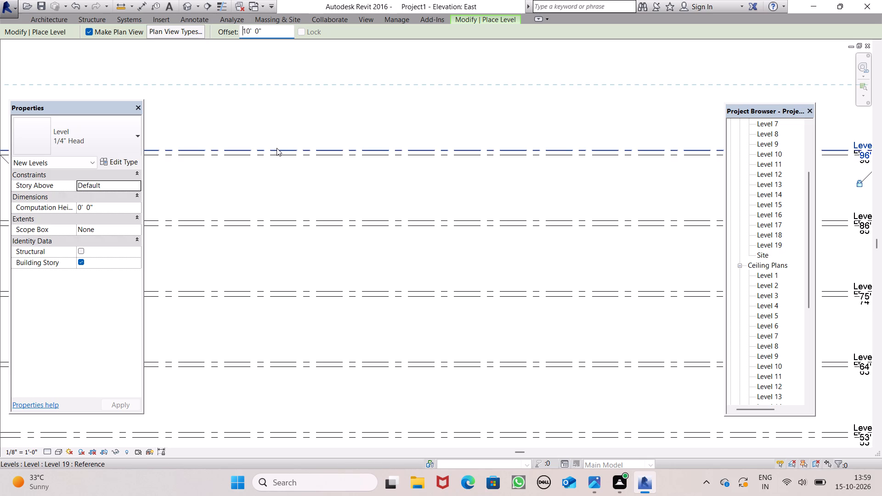
{"action": "left_click", "coordinate": [277, 148]}
Add an intermediate level offset 9" above the topmost storey level, Level 20.
{"action": "left_click", "coordinate": [274, 35]}
{"action": "key", "text": "BackSpace"}
{"action": "key", "text": "BackSpace"}
{"action": "key", "text": "BackSpace"}
{"action": "key", "text": "BackSpace"}
{"action": "key", "text": "BackSpace"}
{"action": "key", "text": "BackSpace"}
{"action": "key", "text": "BackSpace"}
{"action": "key", "text": "BackSpace"}
{"action": "key", "text": "BackSpace"}
{"action": "key", "text": "BackSpace"}
{"action": "key", "text": "BackSpace"}
{"action": "key", "text": "BackSpace"}
{"action": "key", "text": "BackSpace"}
{"action": "key", "text": "BackSpace"}
{"action": "key", "text": "BackSpace"}
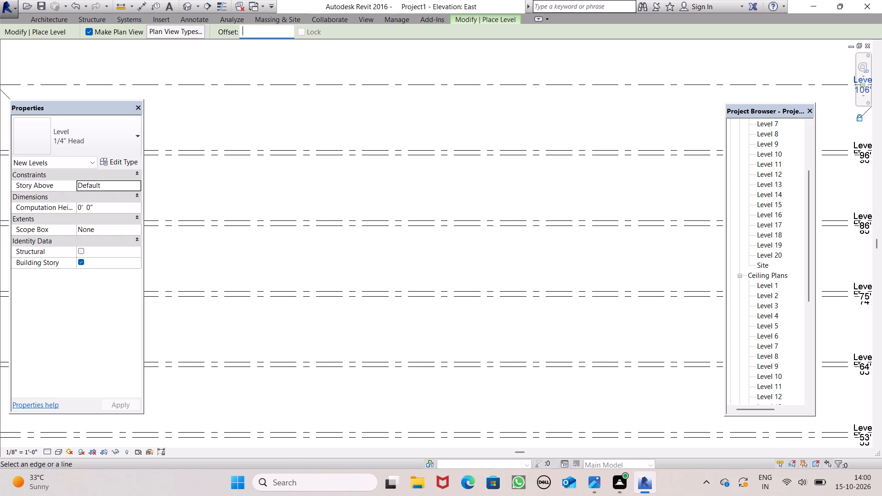
{"action": "key", "text": "9"}
{"action": "key", "text": "shift+quotedbl"}
{"action": "key", "text": "Return"}
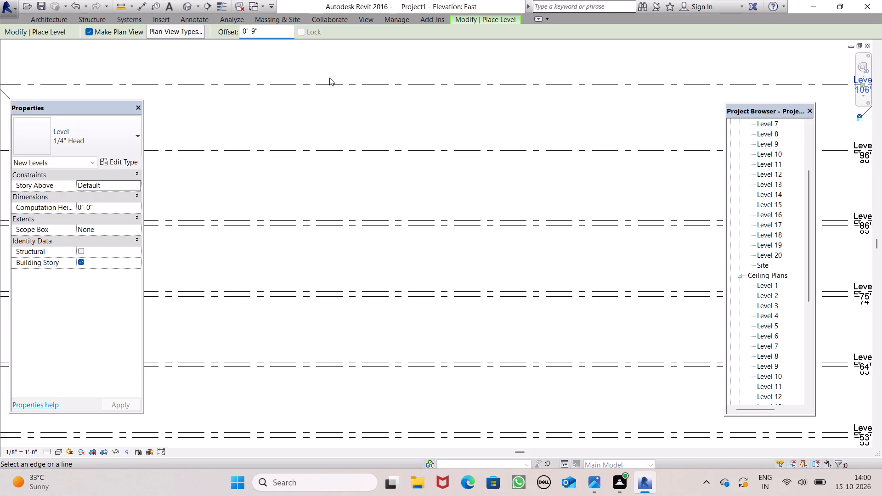
{"action": "left_click", "coordinate": [329, 81]}
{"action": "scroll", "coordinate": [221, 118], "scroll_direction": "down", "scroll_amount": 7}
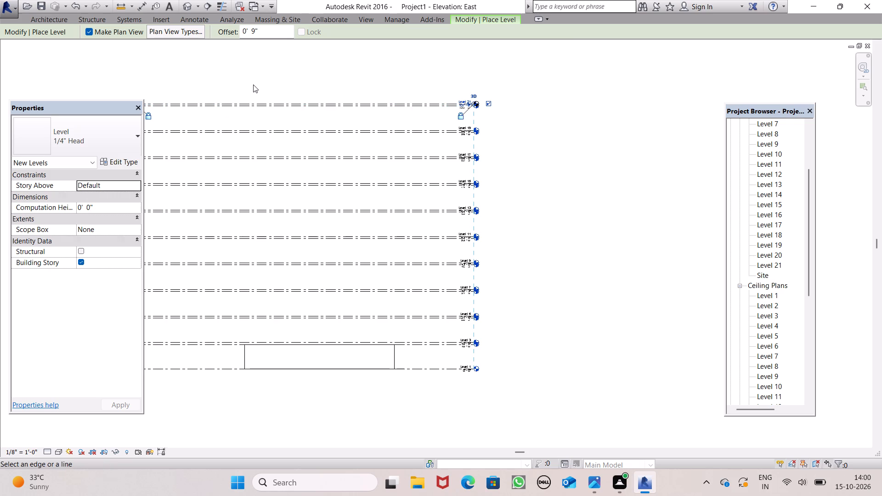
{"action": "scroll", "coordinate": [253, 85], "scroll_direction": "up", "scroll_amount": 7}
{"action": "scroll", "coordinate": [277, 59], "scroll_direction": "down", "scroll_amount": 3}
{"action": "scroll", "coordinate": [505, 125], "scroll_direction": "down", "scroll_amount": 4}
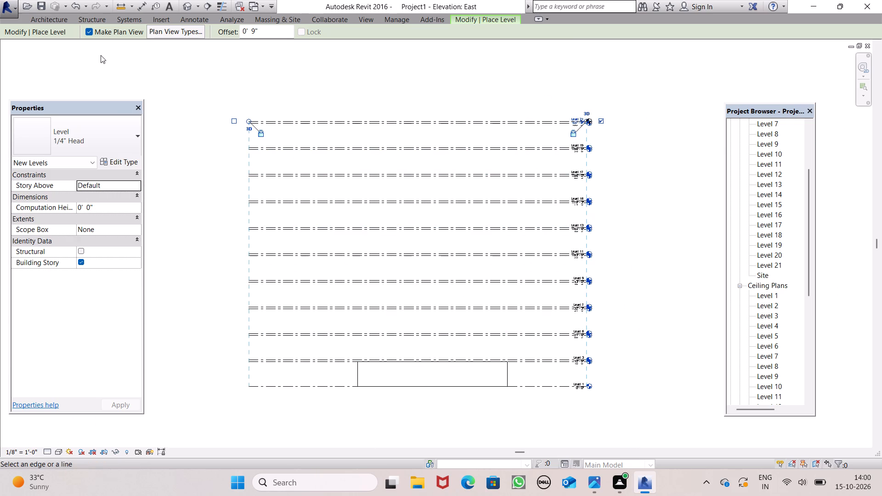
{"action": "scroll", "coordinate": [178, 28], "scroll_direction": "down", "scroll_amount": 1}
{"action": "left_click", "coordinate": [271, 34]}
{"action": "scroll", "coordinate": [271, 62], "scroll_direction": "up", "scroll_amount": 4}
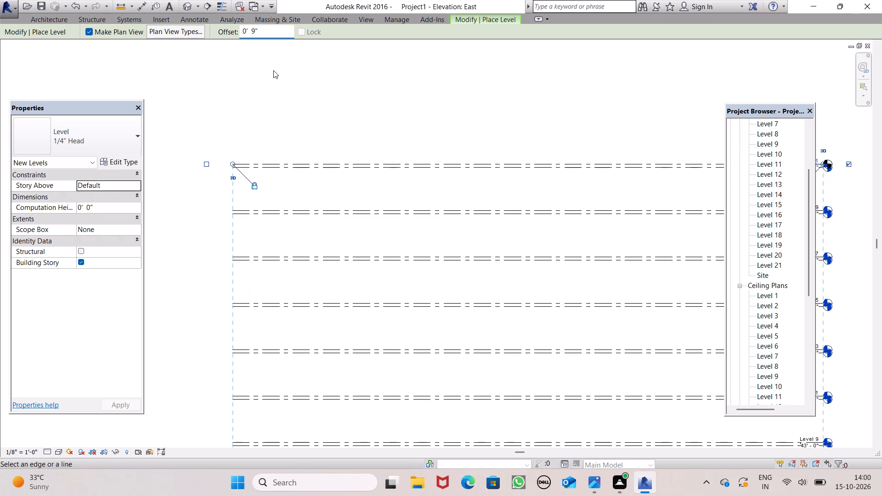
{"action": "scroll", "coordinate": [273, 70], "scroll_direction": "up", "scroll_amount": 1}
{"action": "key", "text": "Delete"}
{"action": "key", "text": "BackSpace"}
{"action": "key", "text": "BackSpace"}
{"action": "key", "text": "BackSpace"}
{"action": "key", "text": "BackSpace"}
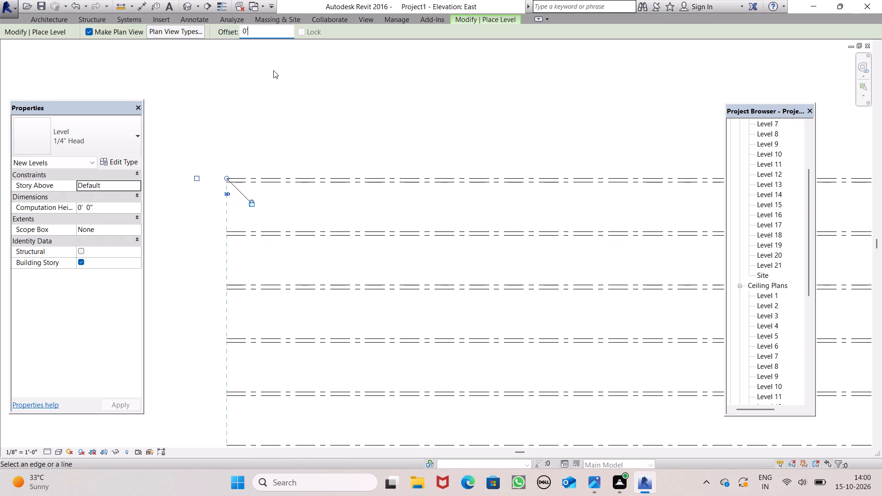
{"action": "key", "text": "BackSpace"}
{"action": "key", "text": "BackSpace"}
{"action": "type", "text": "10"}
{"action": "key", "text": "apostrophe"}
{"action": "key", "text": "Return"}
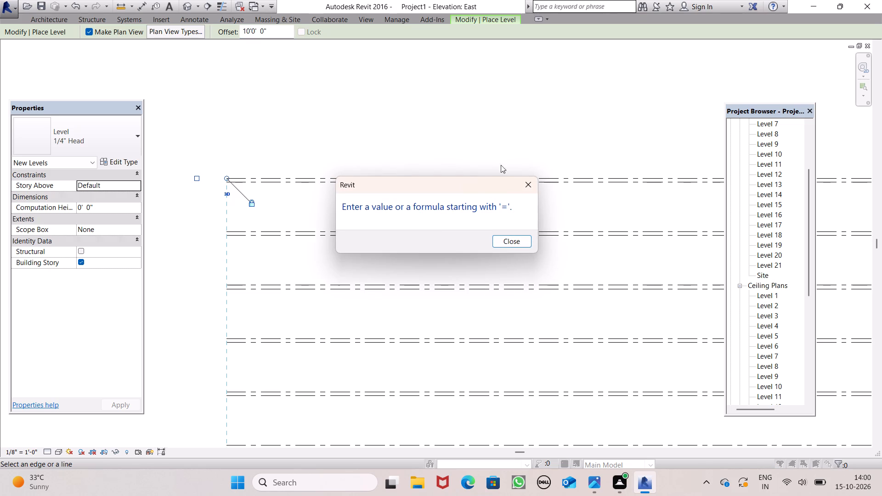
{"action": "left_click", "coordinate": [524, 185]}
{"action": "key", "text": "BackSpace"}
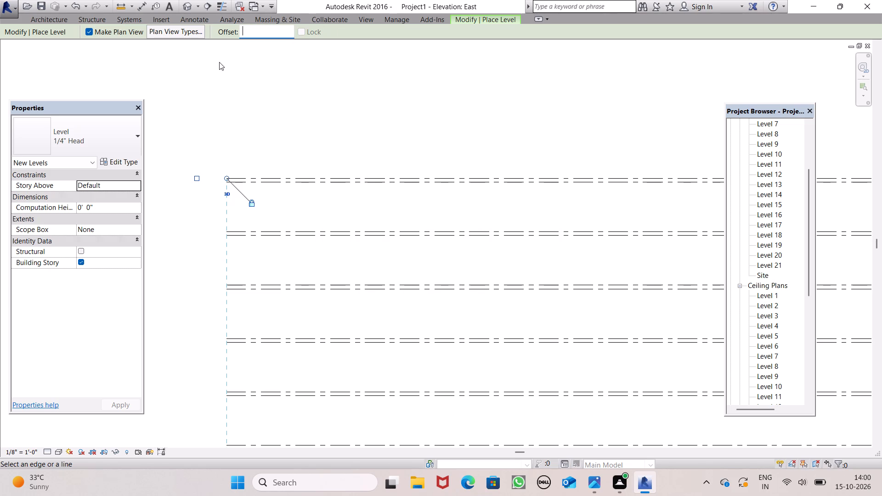
Open the default 3D view of the building's exterior walls.
{"action": "left_click", "coordinate": [181, 6]}
{"action": "scroll", "coordinate": [321, 152], "scroll_direction": "down", "scroll_amount": 3}
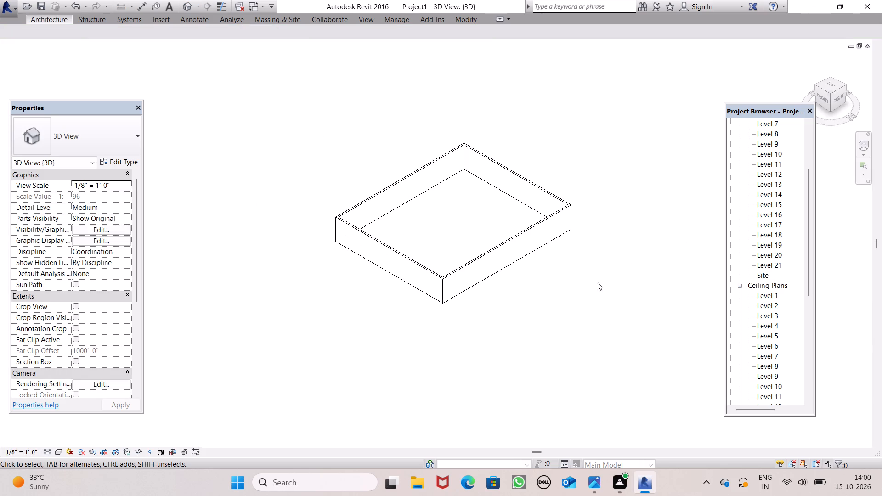
Open the East elevation view, framing the exterior wall and the full stack of levels.
{"action": "scroll", "coordinate": [760, 306], "scroll_direction": "down", "scroll_amount": 3}
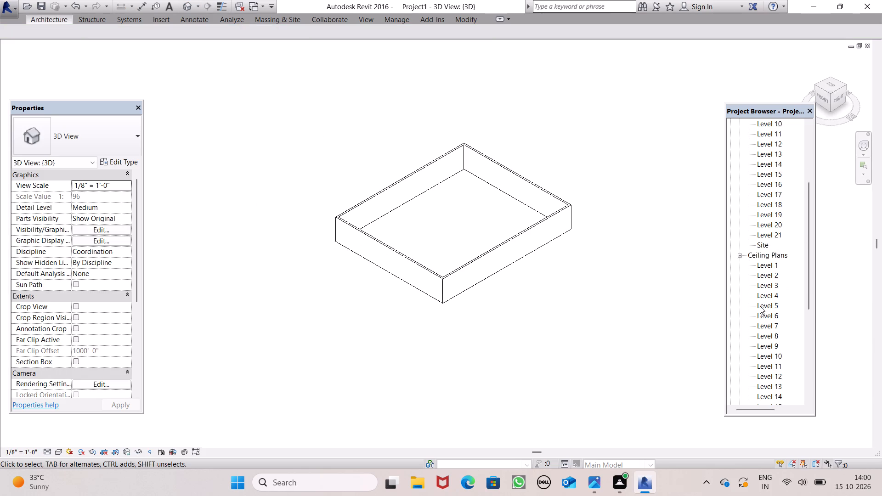
{"action": "scroll", "coordinate": [760, 306], "scroll_direction": "down", "scroll_amount": 14}
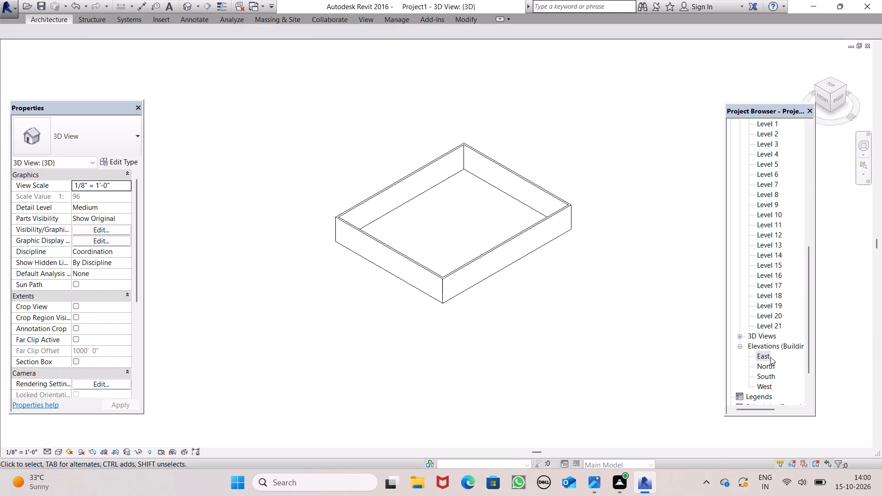
{"action": "double_click", "coordinate": [770, 363]}
{"action": "double_click", "coordinate": [769, 356]}
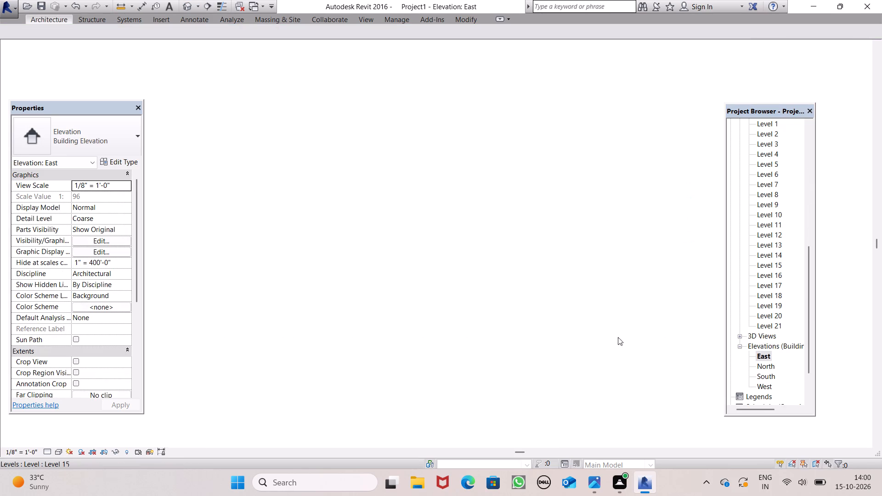
{"action": "scroll", "coordinate": [392, 317], "scroll_direction": "down", "scroll_amount": 3}
{"action": "scroll", "coordinate": [489, 188], "scroll_direction": "down", "scroll_amount": 7}
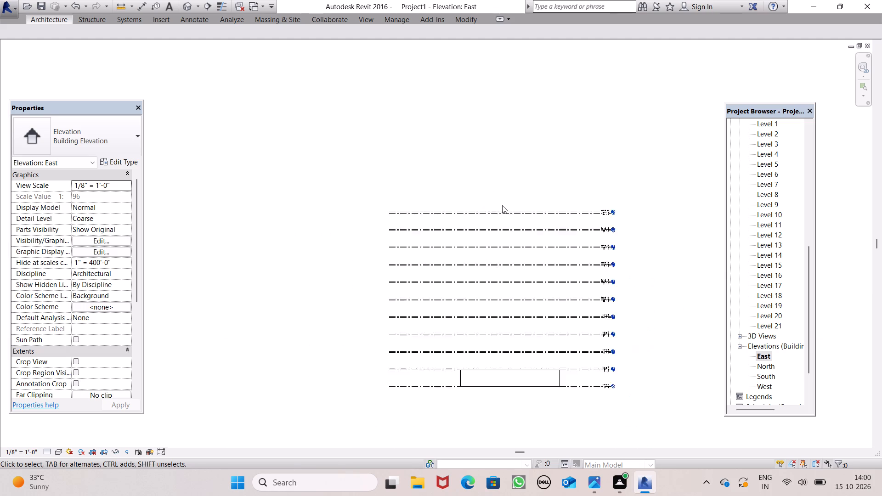
{"action": "scroll", "coordinate": [502, 205], "scroll_direction": "down", "scroll_amount": 1}
{"action": "scroll", "coordinate": [514, 318], "scroll_direction": "up", "scroll_amount": 7}
{"action": "scroll", "coordinate": [506, 318], "scroll_direction": "down", "scroll_amount": 1}
{"action": "scroll", "coordinate": [506, 318], "scroll_direction": "up", "scroll_amount": 4}
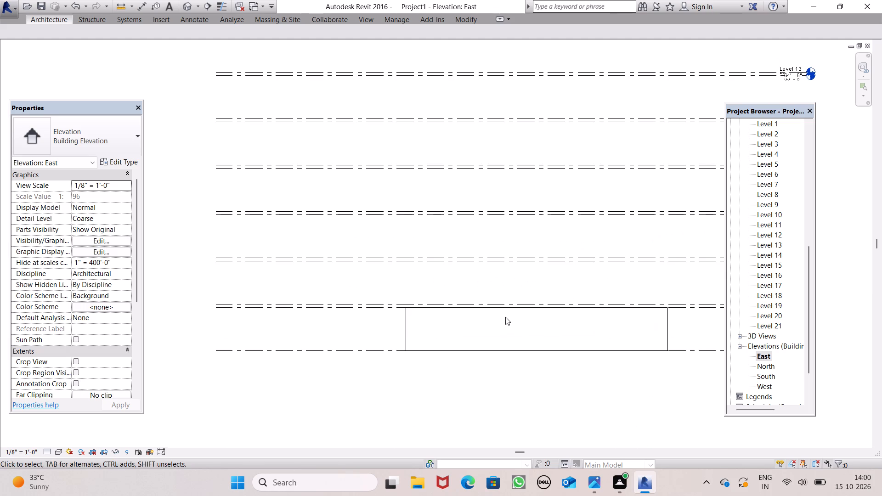
Stretch the top of the 60' east wall up to Level 20, for an unconnected height of 106' 9".
{"action": "left_click", "coordinate": [506, 311]}
{"action": "scroll", "coordinate": [478, 379], "scroll_direction": "down", "scroll_amount": 3}
{"action": "scroll", "coordinate": [475, 391], "scroll_direction": "up", "scroll_amount": 1}
{"action": "scroll", "coordinate": [473, 343], "scroll_direction": "down", "scroll_amount": 5}
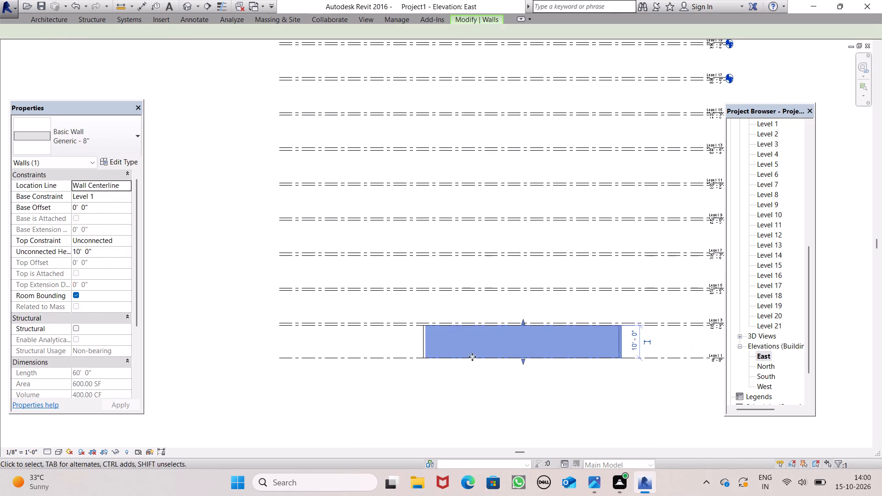
{"action": "scroll", "coordinate": [499, 210], "scroll_direction": "up", "scroll_amount": 2}
{"action": "scroll", "coordinate": [494, 314], "scroll_direction": "up", "scroll_amount": 3}
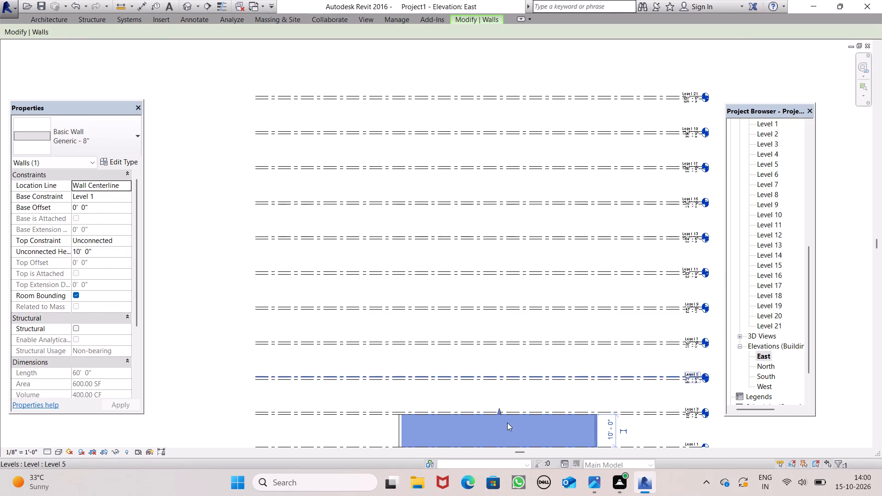
{"action": "scroll", "coordinate": [508, 372], "scroll_direction": "down", "scroll_amount": 2}
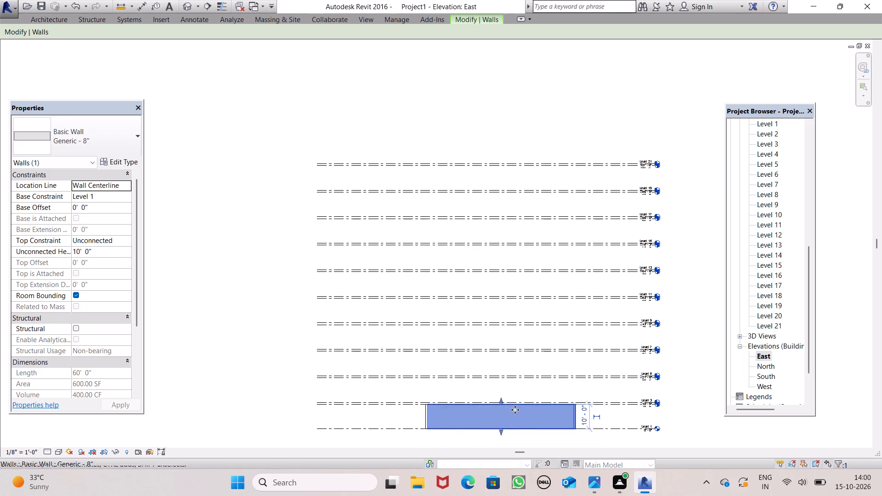
{"action": "left_click_drag", "start_coordinate": [501, 400], "coordinate": [498, 355]}
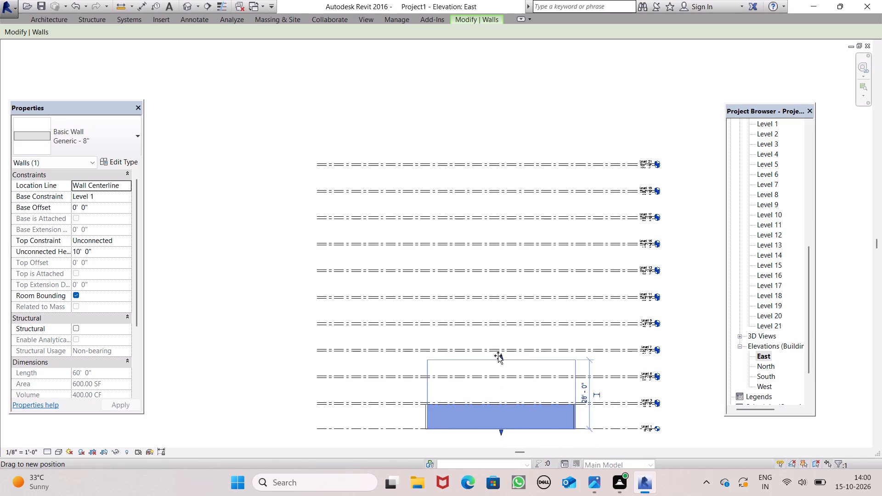
{"action": "left_click_drag", "start_coordinate": [498, 355], "coordinate": [496, 173]}
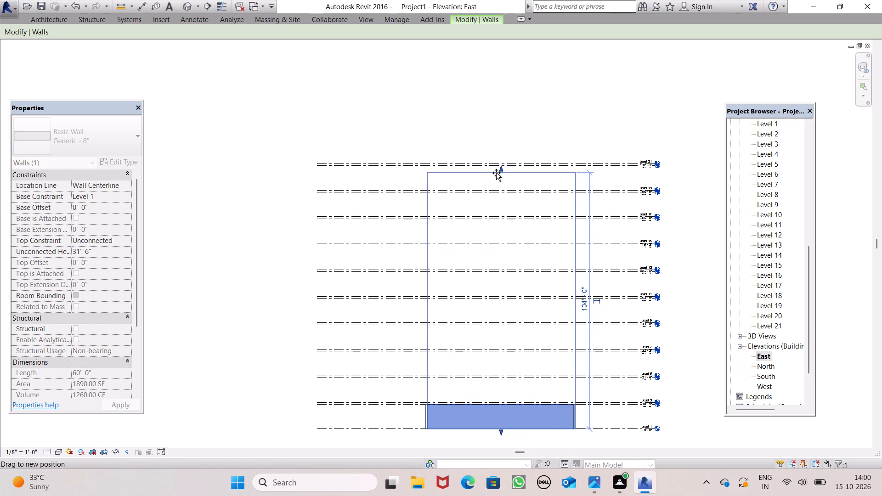
{"action": "left_click_drag", "start_coordinate": [496, 173], "coordinate": [501, 161]}
{"action": "left_click", "coordinate": [607, 88]}
{"action": "scroll", "coordinate": [494, 182], "scroll_direction": "up", "scroll_amount": 1}
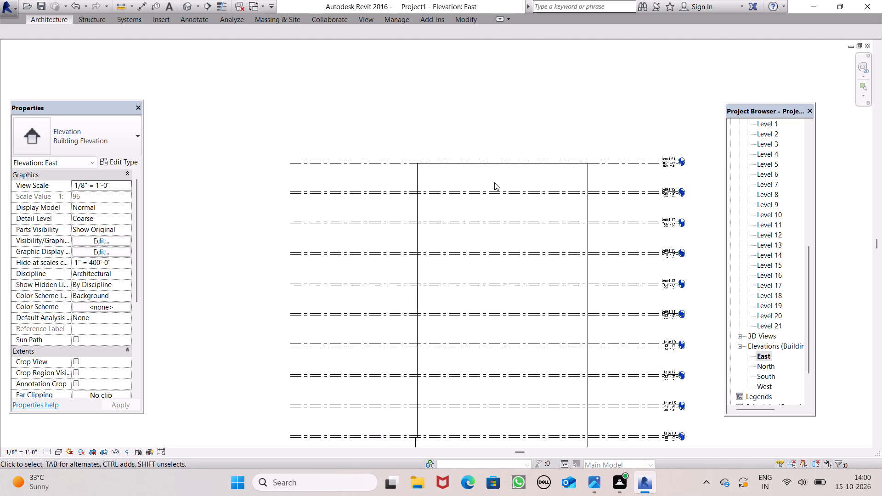
{"action": "scroll", "coordinate": [494, 182], "scroll_direction": "up", "scroll_amount": 5}
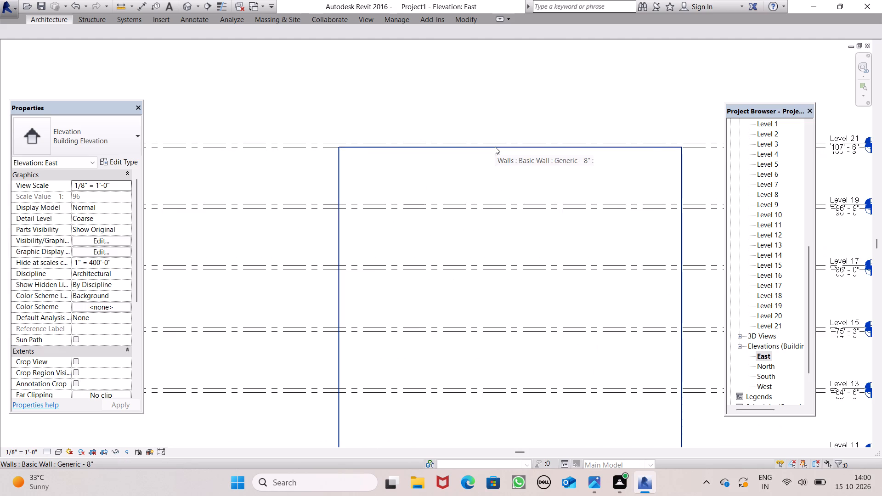
{"action": "scroll", "coordinate": [495, 147], "scroll_direction": "down", "scroll_amount": 4}
In the North elevation, stretch the top of the 50' north wall up to Level 20, at a height of 106' 9".
{"action": "double_click", "coordinate": [757, 368]}
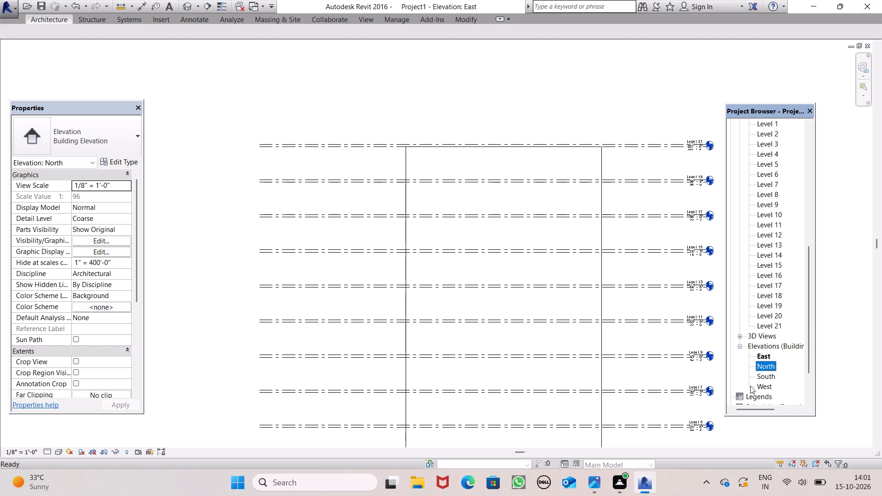
{"action": "double_click", "coordinate": [764, 365]}
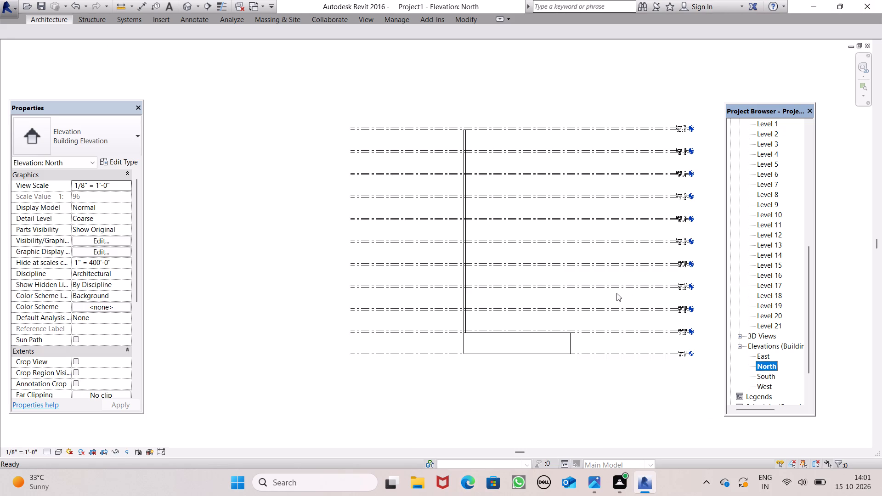
{"action": "scroll", "coordinate": [547, 315], "scroll_direction": "up", "scroll_amount": 5}
{"action": "left_click", "coordinate": [480, 350]}
{"action": "scroll", "coordinate": [473, 364], "scroll_direction": "down", "scroll_amount": 4}
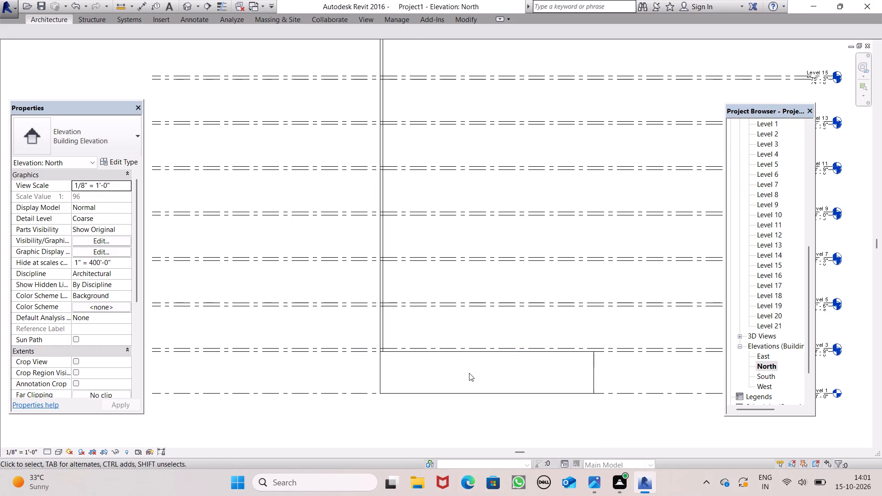
{"action": "scroll", "coordinate": [469, 373], "scroll_direction": "down", "scroll_amount": 2}
{"action": "left_click", "coordinate": [474, 361]}
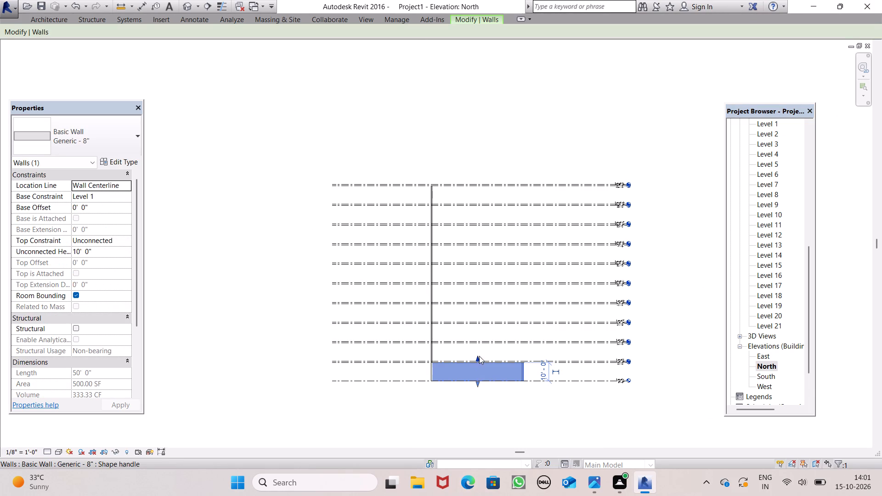
{"action": "left_click_drag", "start_coordinate": [479, 356], "coordinate": [510, 187]}
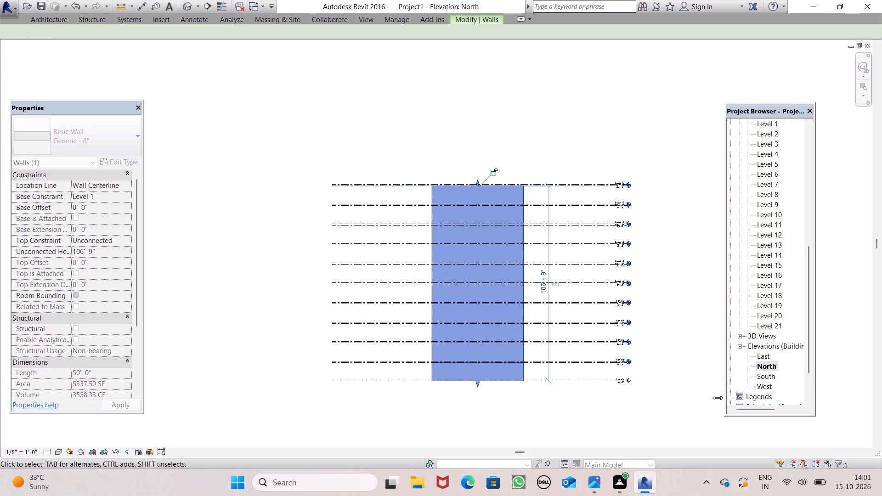
Open the South elevation and try to select the low south wall below Level 3.
{"action": "left_click", "coordinate": [771, 379]}
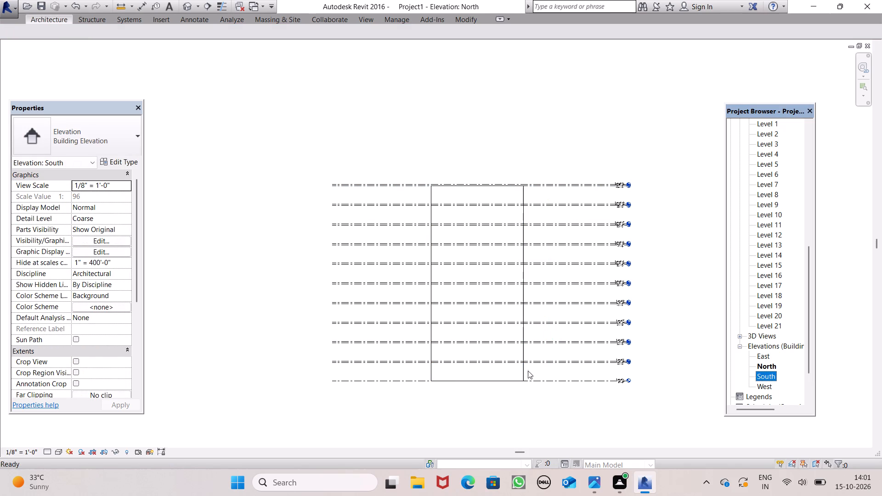
{"action": "left_click", "coordinate": [768, 375]}
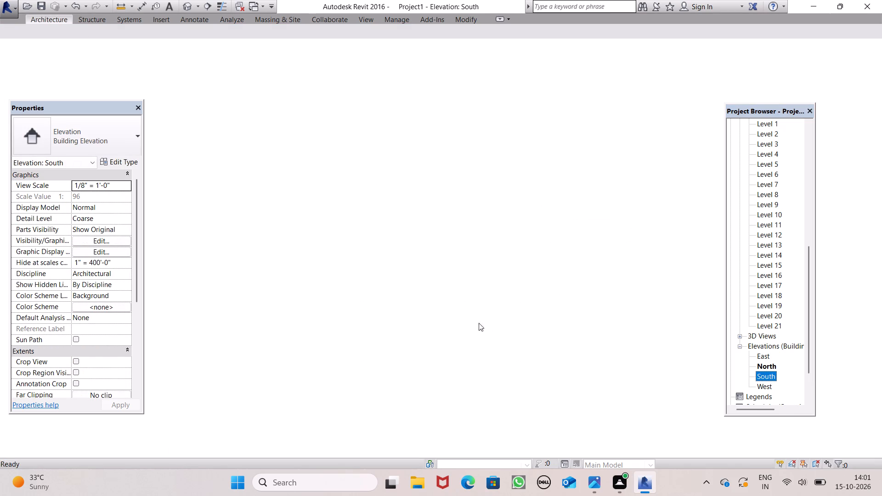
{"action": "scroll", "coordinate": [553, 373], "scroll_direction": "down", "scroll_amount": 4}
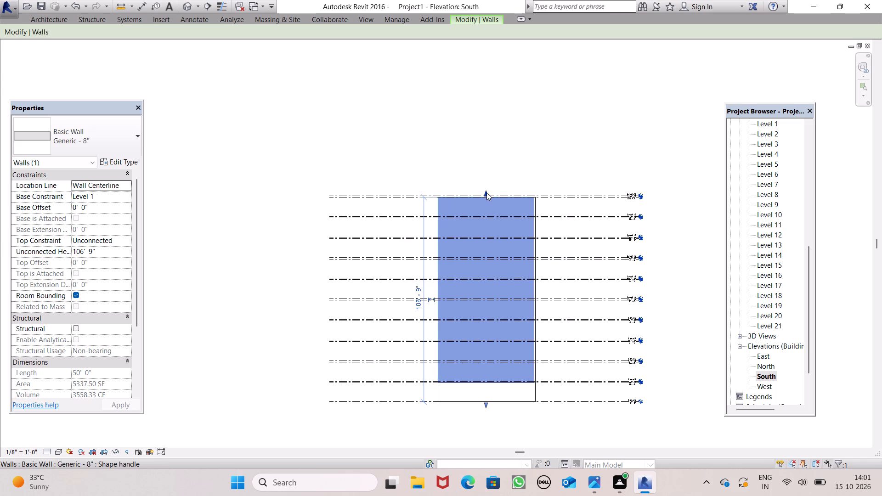
{"action": "scroll", "coordinate": [543, 397], "scroll_direction": "up", "scroll_amount": 2}
{"action": "scroll", "coordinate": [546, 393], "scroll_direction": "down", "scroll_amount": 1}
{"action": "scroll", "coordinate": [546, 393], "scroll_direction": "up", "scroll_amount": 3}
{"action": "scroll", "coordinate": [539, 388], "scroll_direction": "down", "scroll_amount": 1}
{"action": "scroll", "coordinate": [539, 388], "scroll_direction": "up", "scroll_amount": 4}
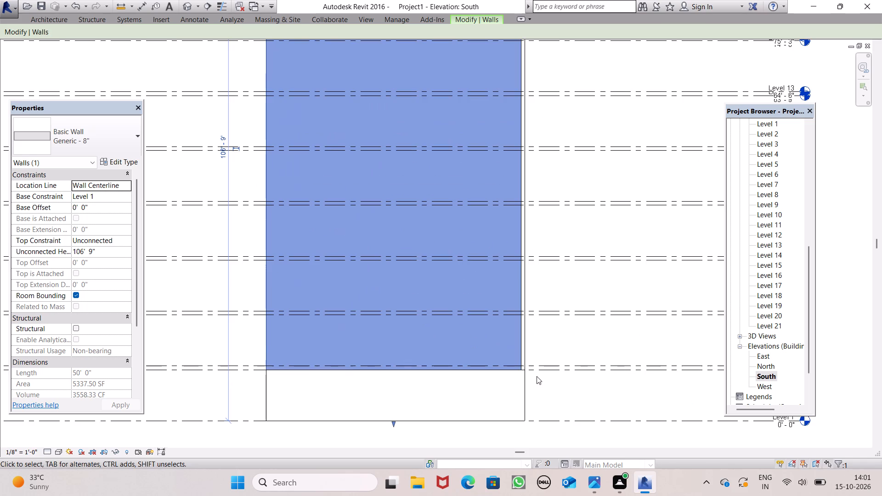
{"action": "left_click", "coordinate": [524, 357]}
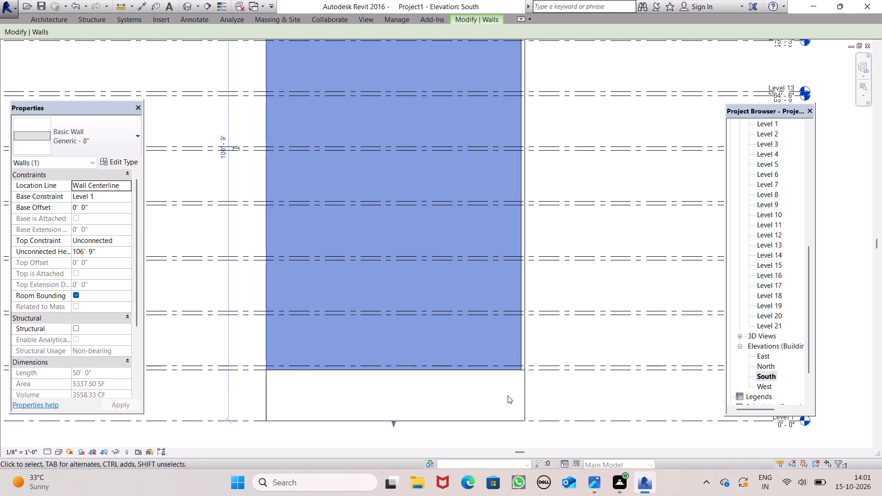
{"action": "left_click", "coordinate": [510, 395]}
{"action": "left_click", "coordinate": [506, 396]}
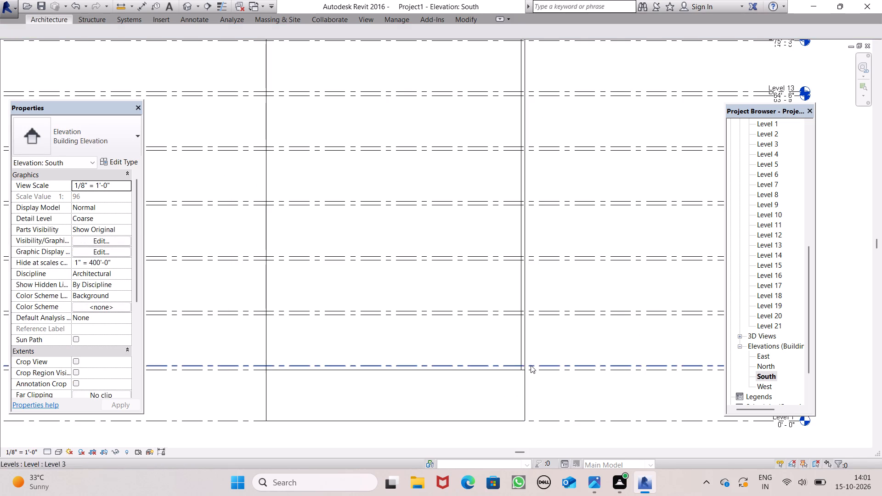
{"action": "left_click", "coordinate": [525, 358]}
{"action": "scroll", "coordinate": [528, 425], "scroll_direction": "down", "scroll_amount": 4}
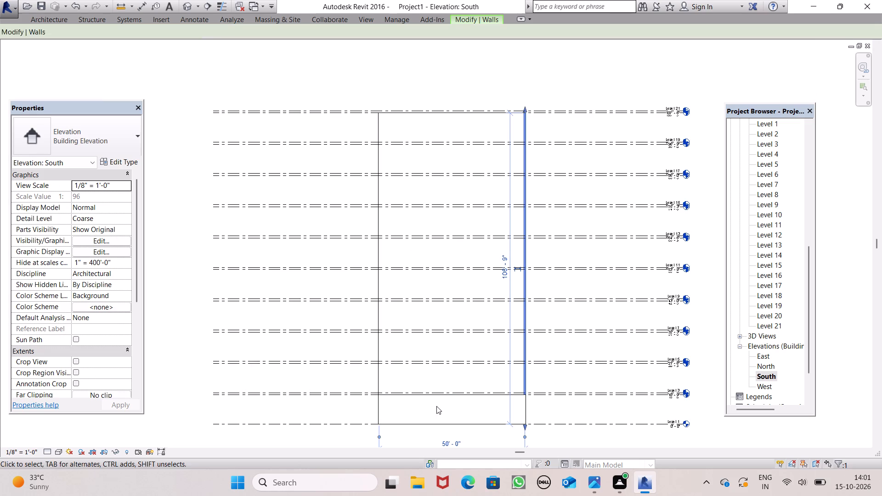
Open the West elevation and examine the wall heights against the levels.
{"action": "left_click", "coordinate": [760, 386]}
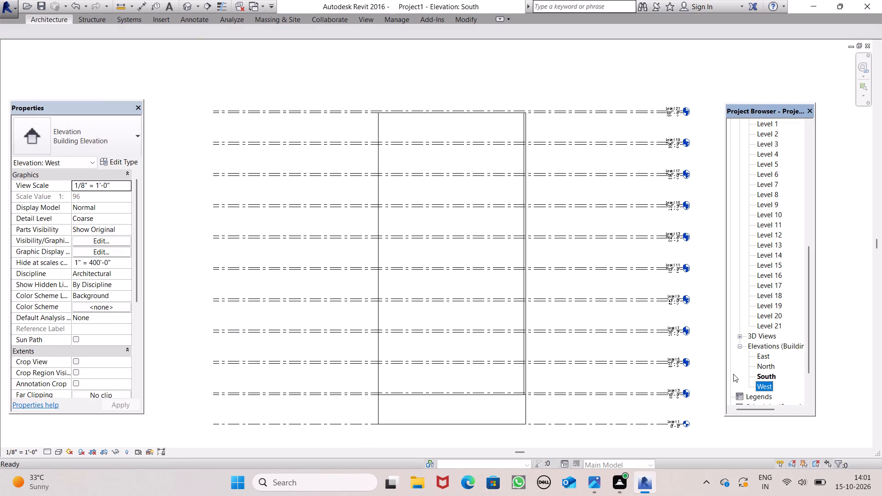
{"action": "left_click", "coordinate": [768, 388]}
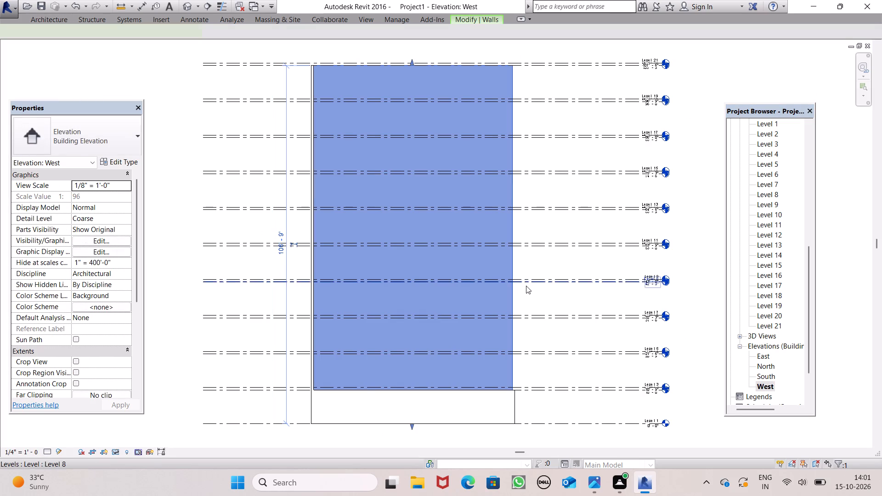
{"action": "scroll", "coordinate": [539, 357], "scroll_direction": "down", "scroll_amount": 2}
{"action": "scroll", "coordinate": [494, 299], "scroll_direction": "up", "scroll_amount": 2}
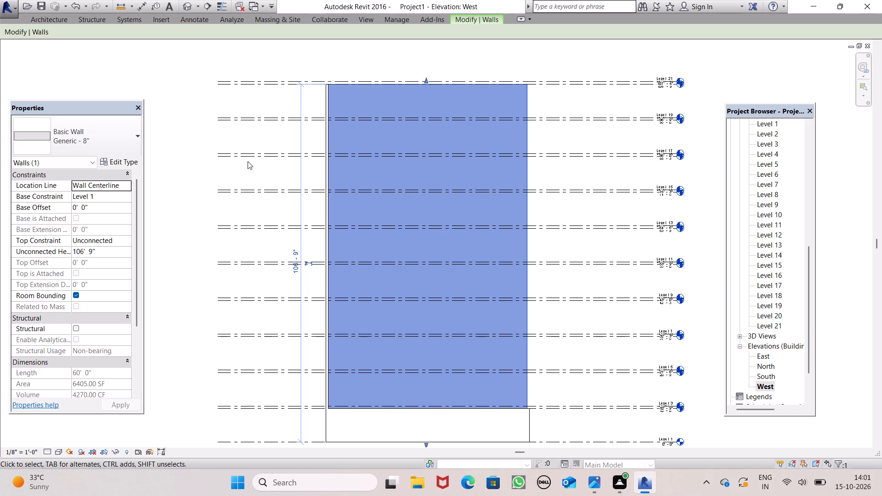
Open the default 3D view to check which exterior walls have been raised.
{"action": "left_click", "coordinate": [181, 5]}
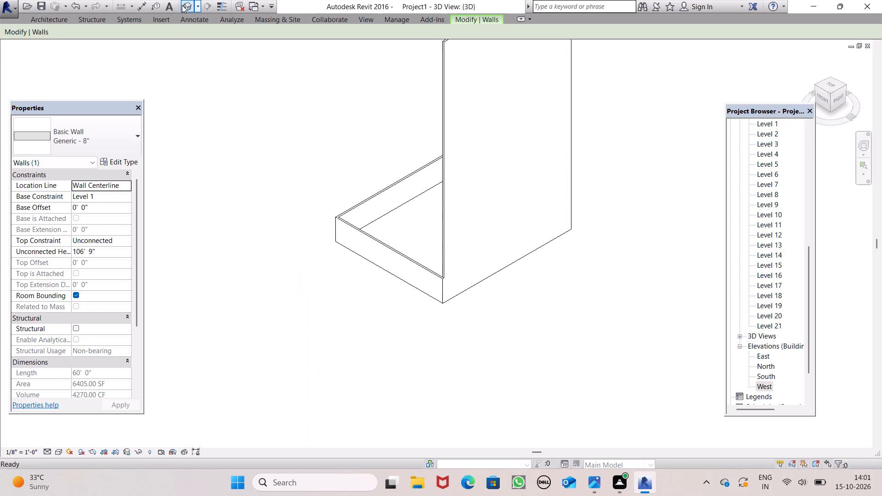
{"action": "scroll", "coordinate": [382, 201], "scroll_direction": "down", "scroll_amount": 1}
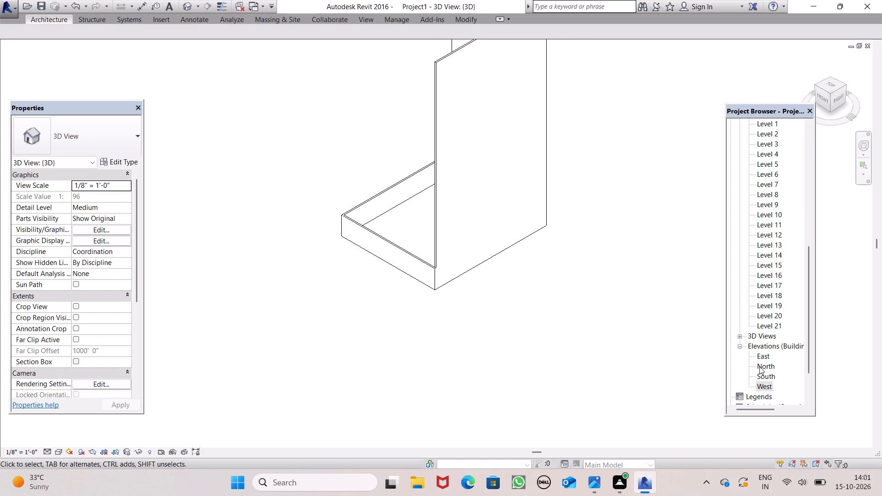
In the North elevation, stretch the top of the 60' east wall up to Level 21, at a height of 107' 6".
{"action": "double_click", "coordinate": [759, 366]}
{"action": "scroll", "coordinate": [547, 293], "scroll_direction": "up", "scroll_amount": 5}
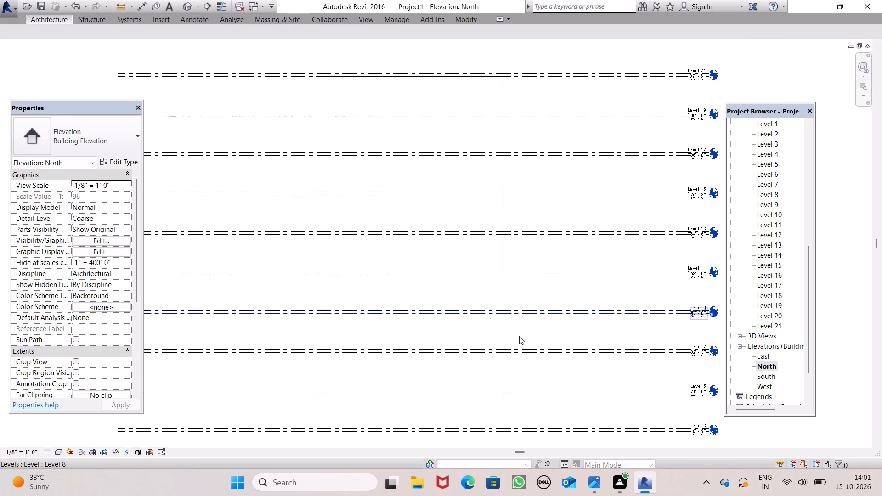
{"action": "scroll", "coordinate": [518, 305], "scroll_direction": "down", "scroll_amount": 2}
{"action": "left_click", "coordinate": [475, 428]}
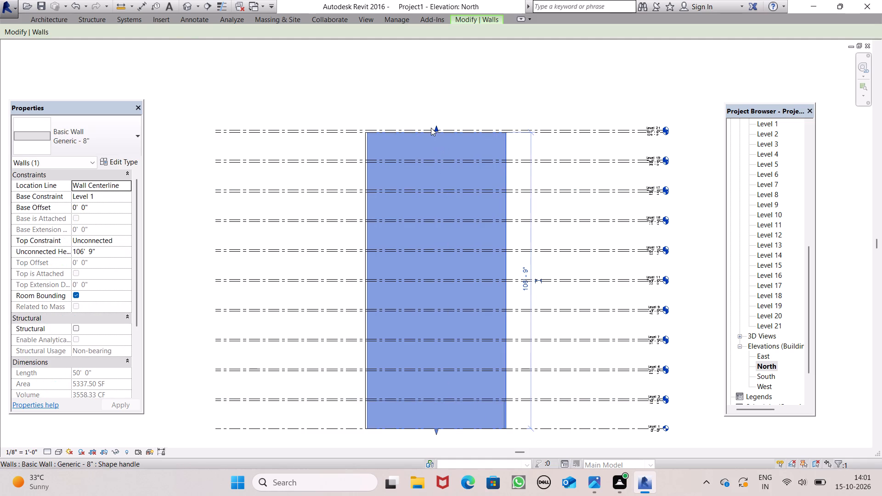
{"action": "left_click", "coordinate": [368, 175]}
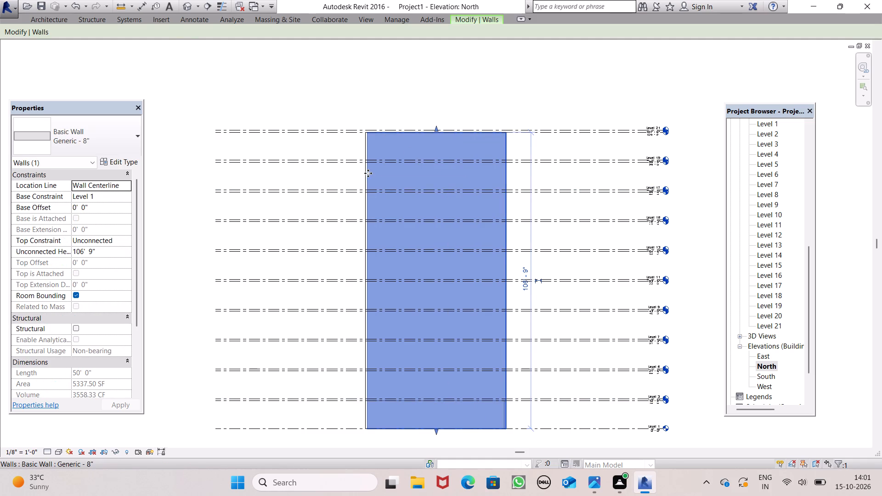
{"action": "key", "text": "space"}
{"action": "key", "text": "space"}
{"action": "left_click", "coordinate": [403, 103]}
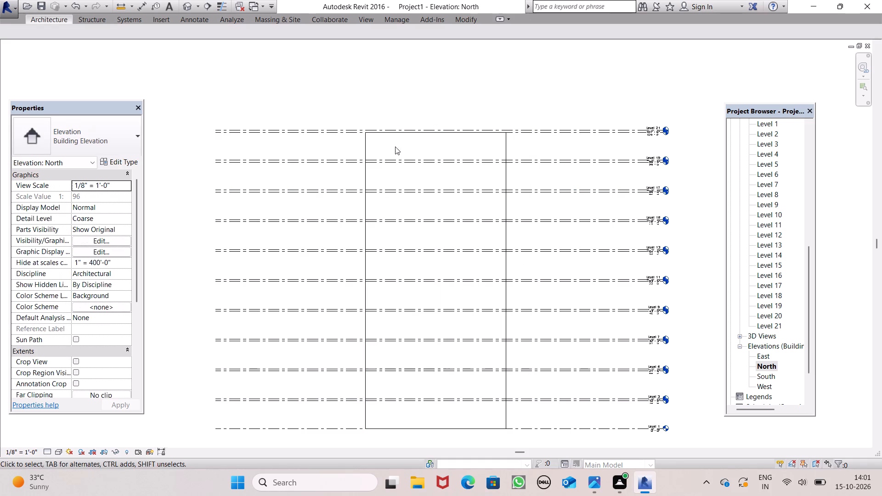
{"action": "scroll", "coordinate": [397, 217], "scroll_direction": "up", "scroll_amount": 2}
{"action": "left_click", "coordinate": [358, 238]}
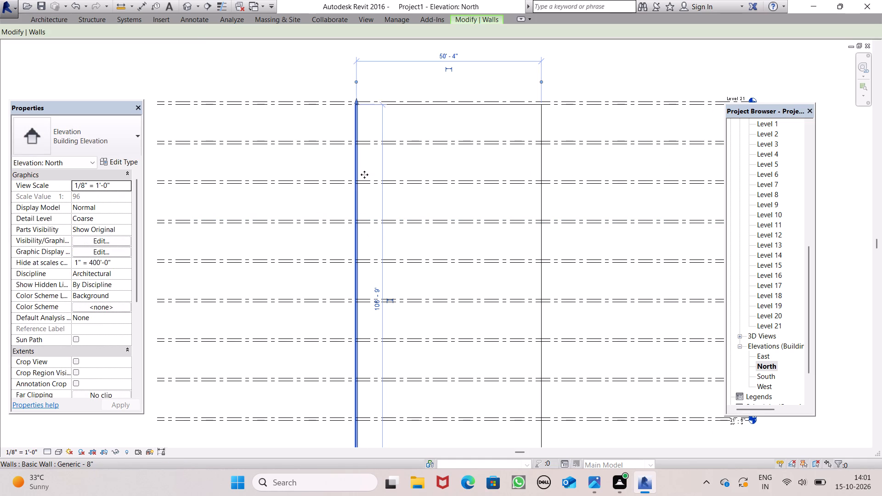
{"action": "scroll", "coordinate": [370, 104], "scroll_direction": "up", "scroll_amount": 8}
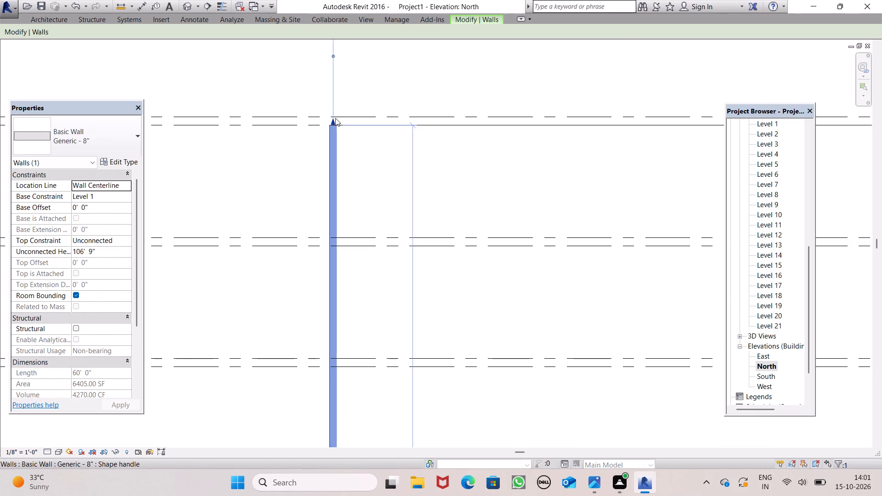
{"action": "left_click", "coordinate": [334, 119]}
{"action": "scroll", "coordinate": [420, 81], "scroll_direction": "down", "scroll_amount": 6}
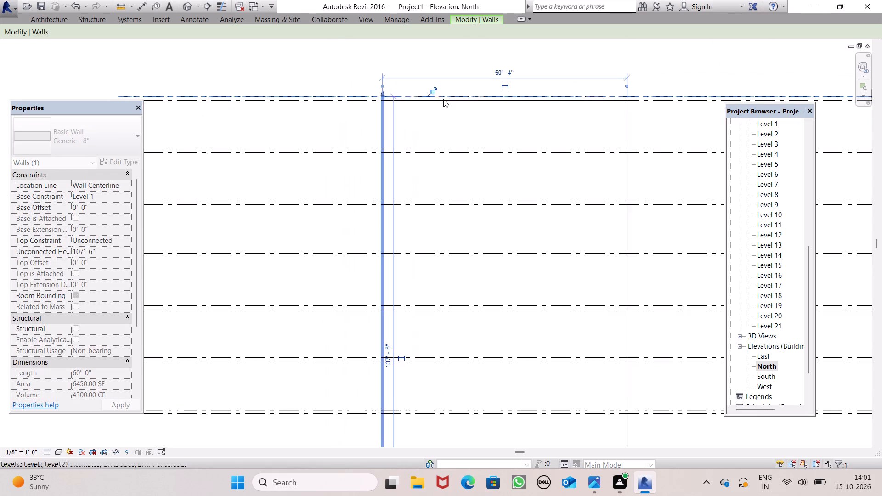
{"action": "left_click", "coordinate": [264, 67]}
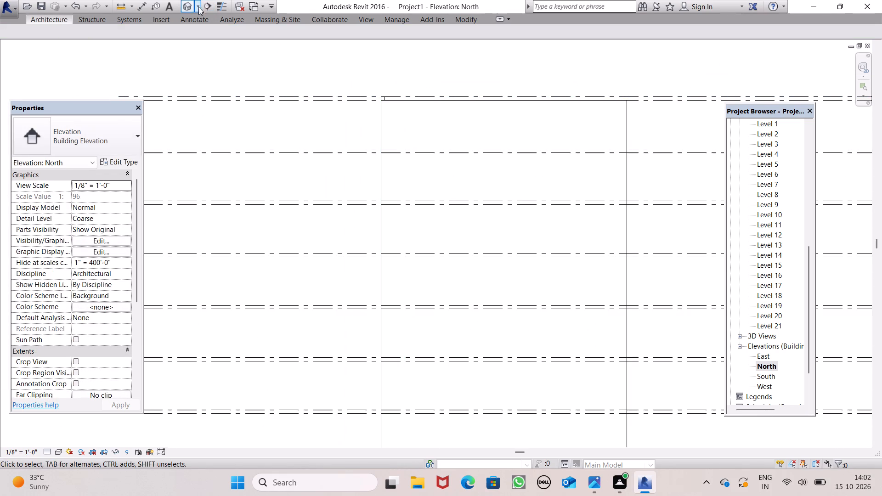
In the South elevation, stretch the top of the low 50' south wall up to Level 20, at a height of 106' 9".
{"action": "left_click", "coordinate": [188, 5]}
{"action": "scroll", "coordinate": [308, 193], "scroll_direction": "down", "scroll_amount": 5}
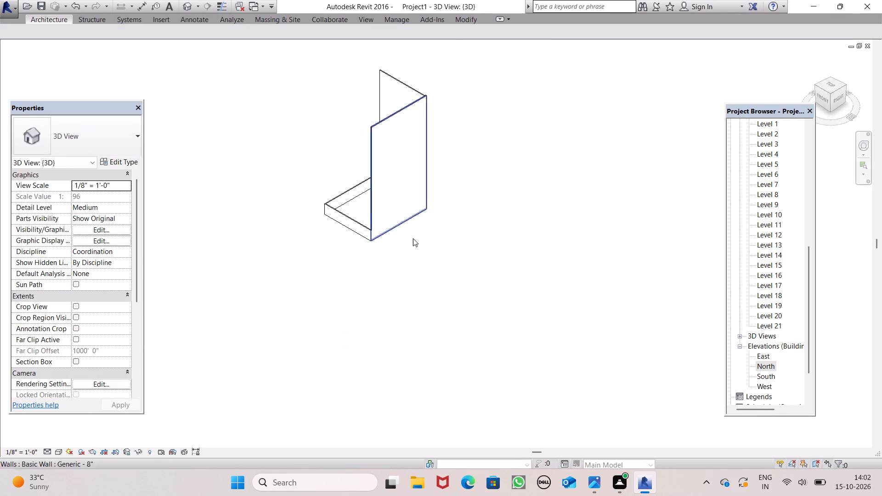
{"action": "middle_click_drag", "start_coordinate": [416, 240], "coordinate": [390, 251]}
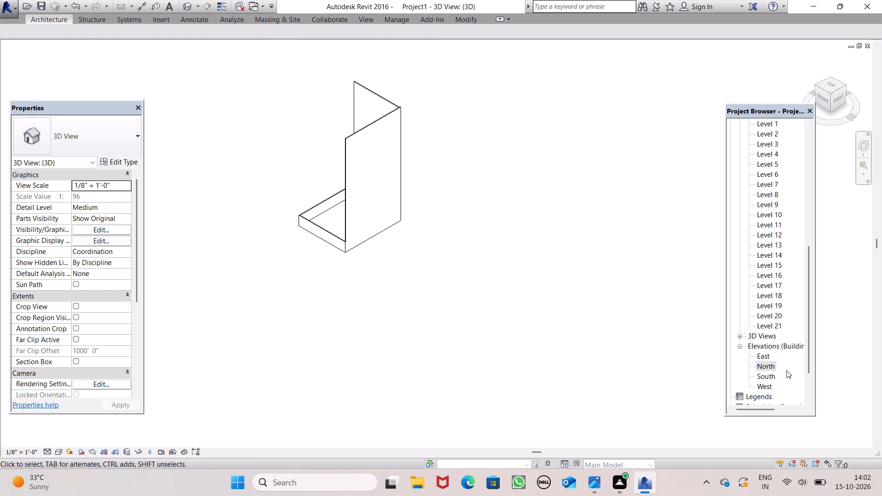
{"action": "double_click", "coordinate": [770, 375]}
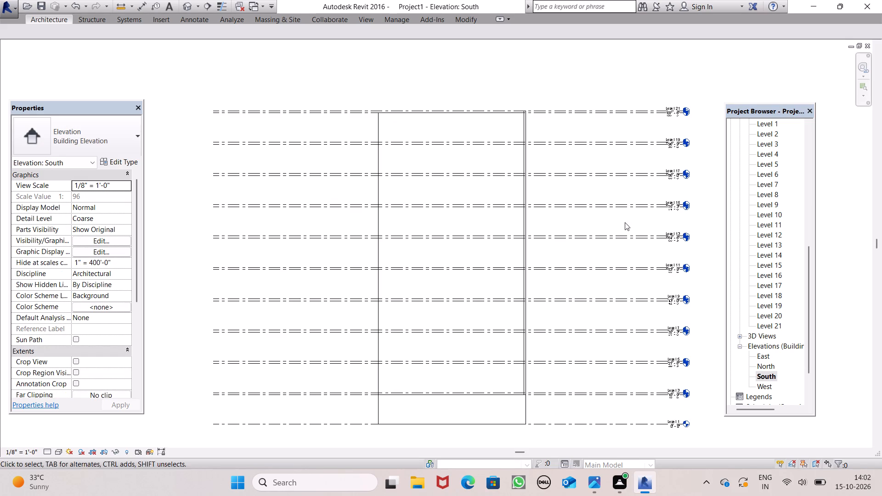
{"action": "left_click", "coordinate": [504, 113]}
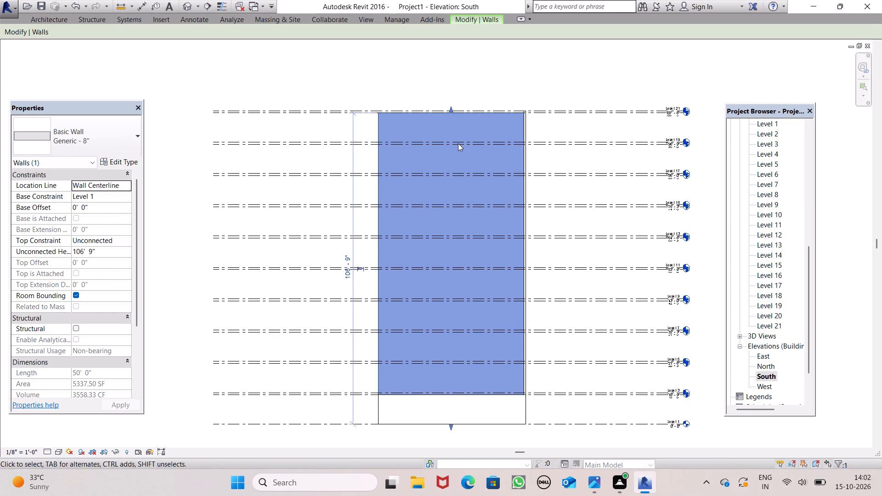
{"action": "left_click_drag", "start_coordinate": [447, 397], "coordinate": [447, 408]}
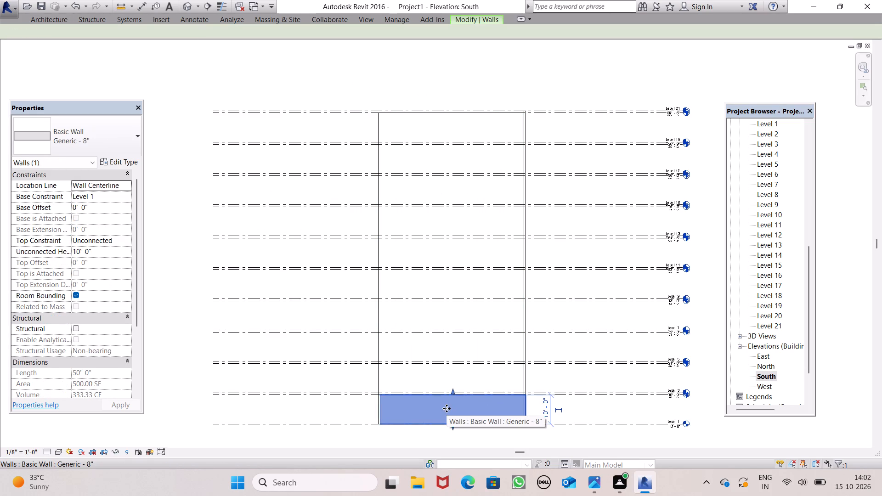
{"action": "left_click_drag", "start_coordinate": [447, 408], "coordinate": [447, 405]}
{"action": "left_click_drag", "start_coordinate": [451, 392], "coordinate": [469, 102]}
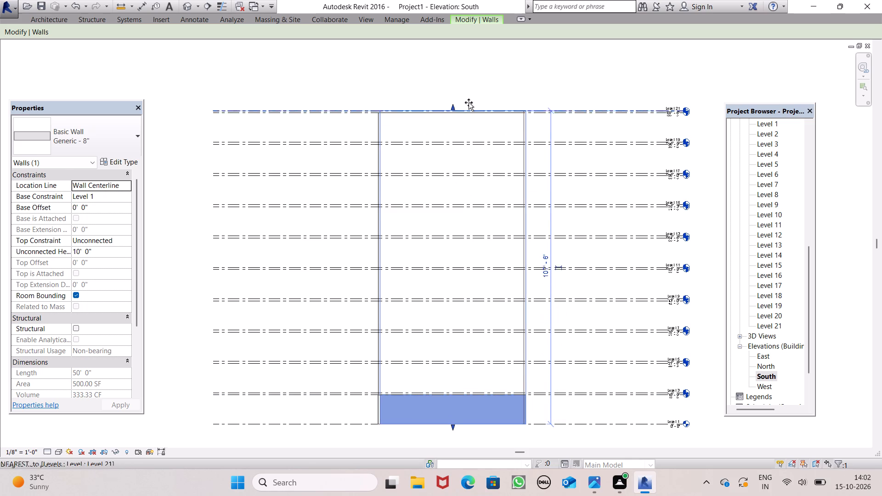
{"action": "left_click_drag", "start_coordinate": [469, 102], "coordinate": [469, 110]}
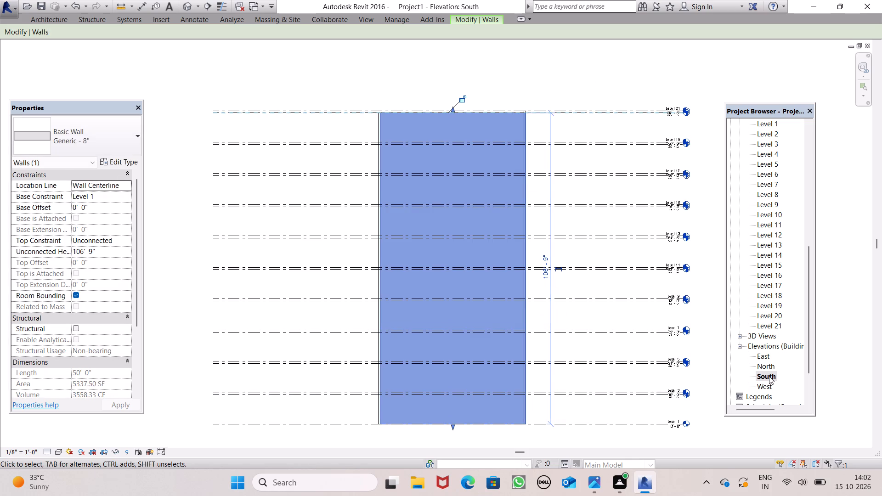
In the West elevation, stretch the top of the low 60' west wall up to Level 20, at a height of 106' 9".
{"action": "scroll", "coordinate": [768, 356], "scroll_direction": "down", "scroll_amount": 2}
{"action": "left_click", "coordinate": [762, 368]}
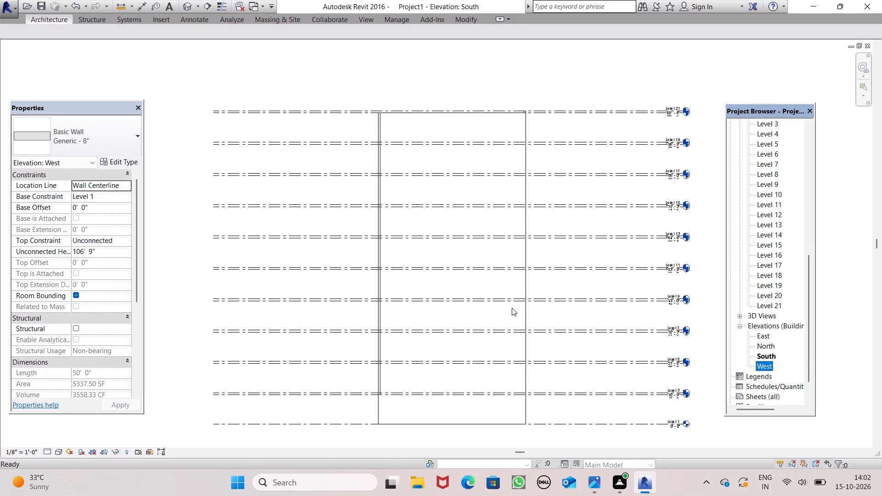
{"action": "left_click", "coordinate": [492, 419]}
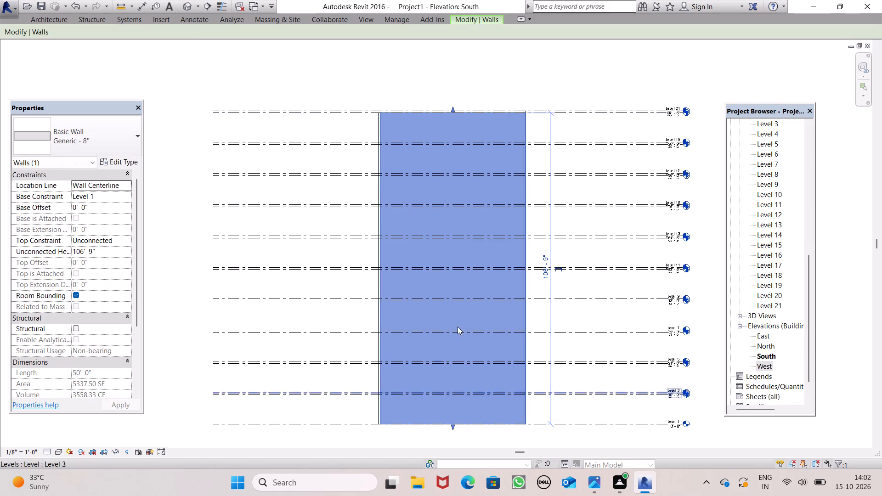
{"action": "left_click", "coordinate": [378, 136]}
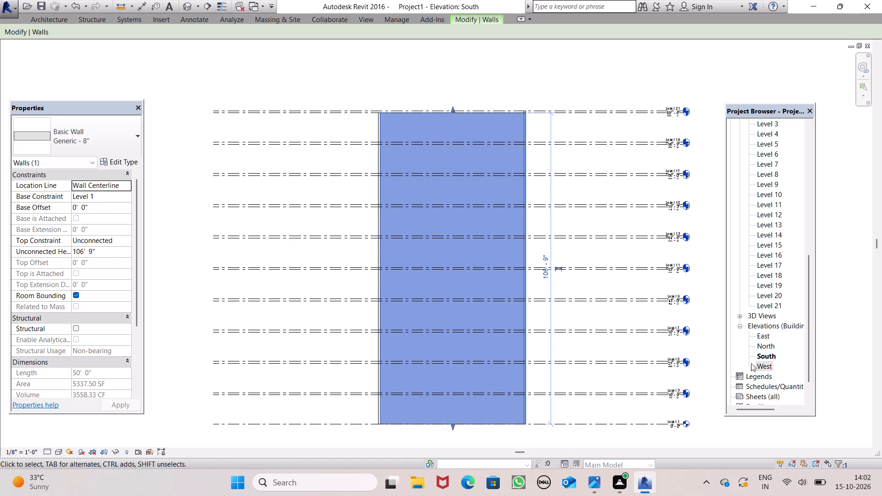
{"action": "double_click", "coordinate": [758, 367]}
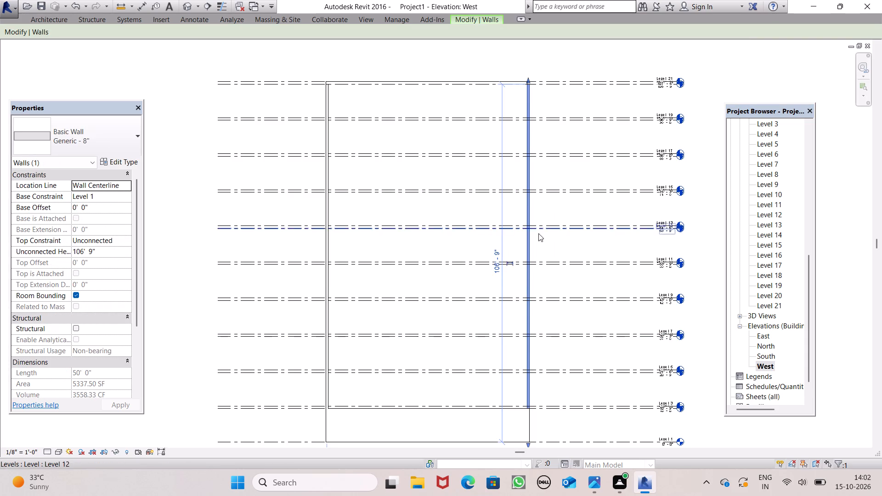
{"action": "scroll", "coordinate": [538, 233], "scroll_direction": "down", "scroll_amount": 2}
{"action": "scroll", "coordinate": [524, 153], "scroll_direction": "down", "scroll_amount": 1}
{"action": "scroll", "coordinate": [524, 153], "scroll_direction": "up", "scroll_amount": 2}
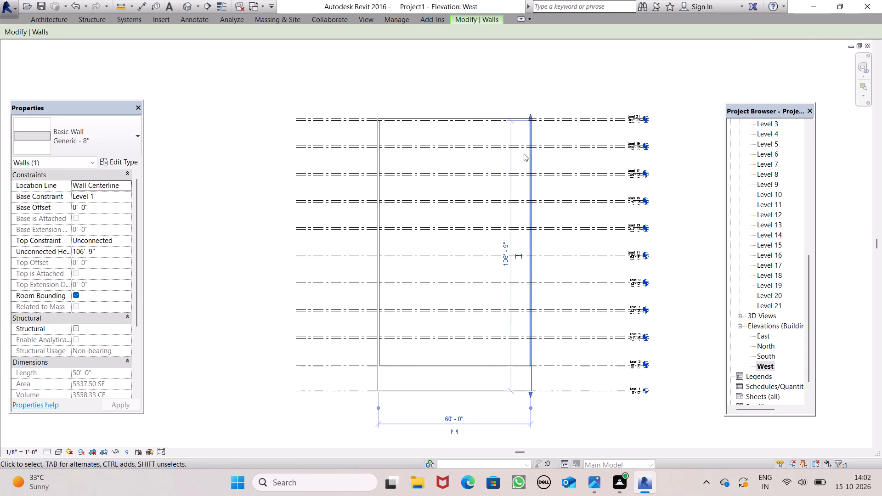
{"action": "scroll", "coordinate": [524, 153], "scroll_direction": "up", "scroll_amount": 3}
{"action": "left_click", "coordinate": [271, 112]}
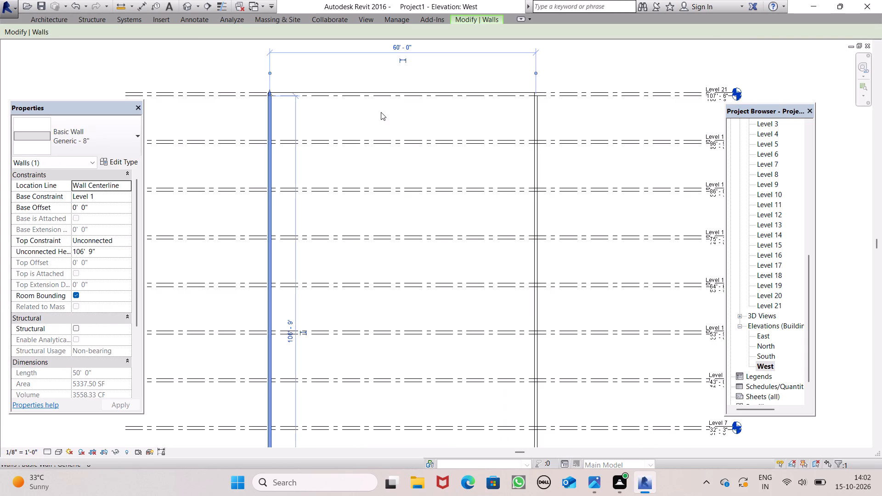
{"action": "scroll", "coordinate": [473, 103], "scroll_direction": "down", "scroll_amount": 3}
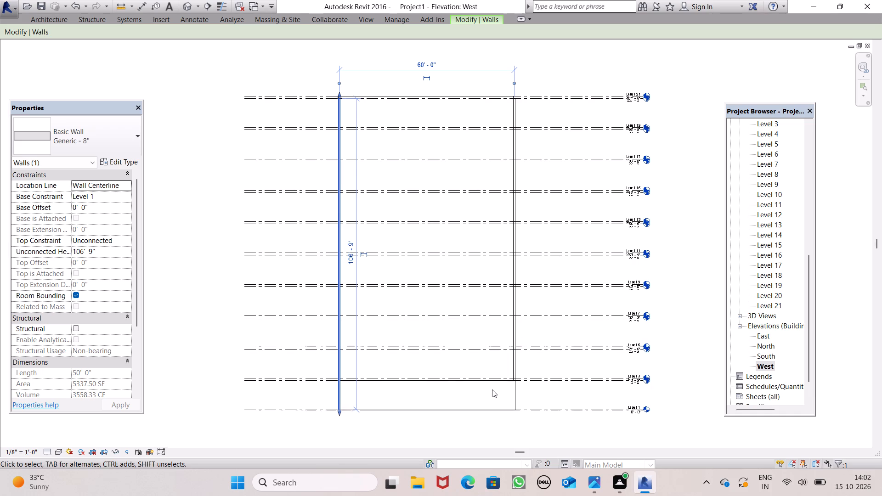
{"action": "left_click", "coordinate": [492, 386]}
{"action": "left_click", "coordinate": [492, 383]}
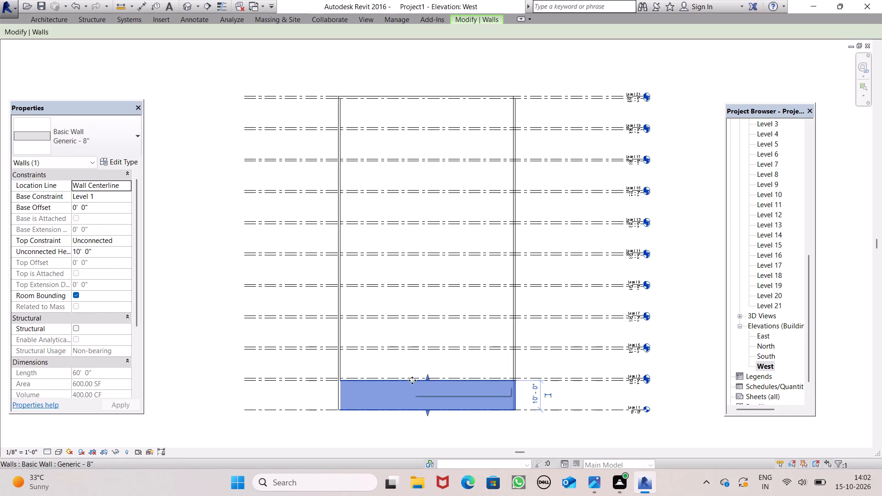
{"action": "left_click_drag", "start_coordinate": [430, 377], "coordinate": [430, 215]}
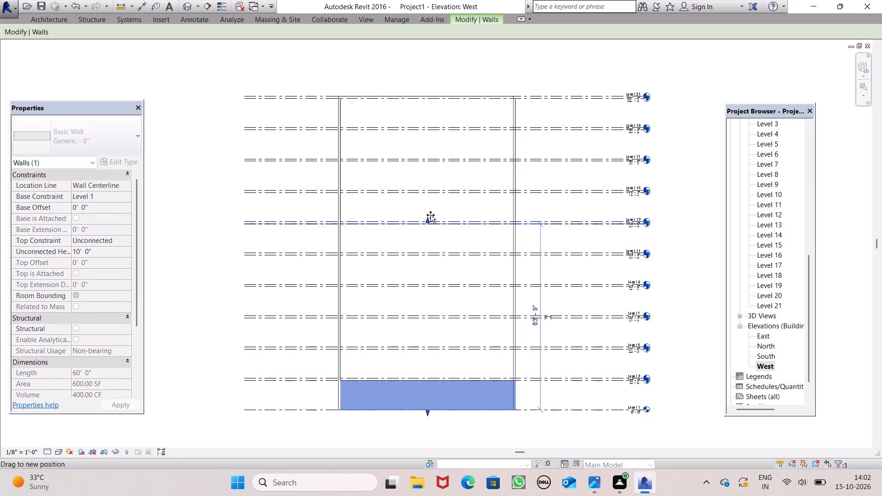
{"action": "left_click_drag", "start_coordinate": [430, 215], "coordinate": [463, 100]}
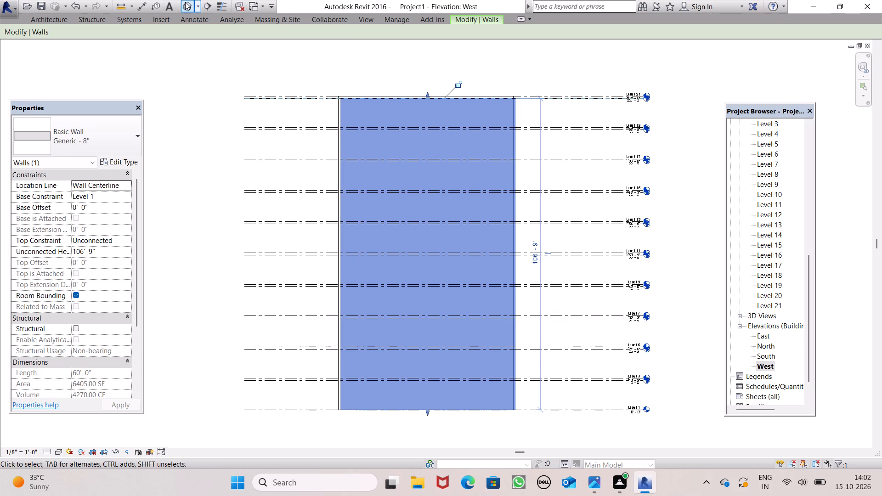
Open the default 3D view and examine how the wall tops meet at the building's southeast corner.
{"action": "left_click", "coordinate": [185, 2]}
{"action": "scroll", "coordinate": [482, 119], "scroll_direction": "down", "scroll_amount": 1}
{"action": "scroll", "coordinate": [404, 127], "scroll_direction": "up", "scroll_amount": 2}
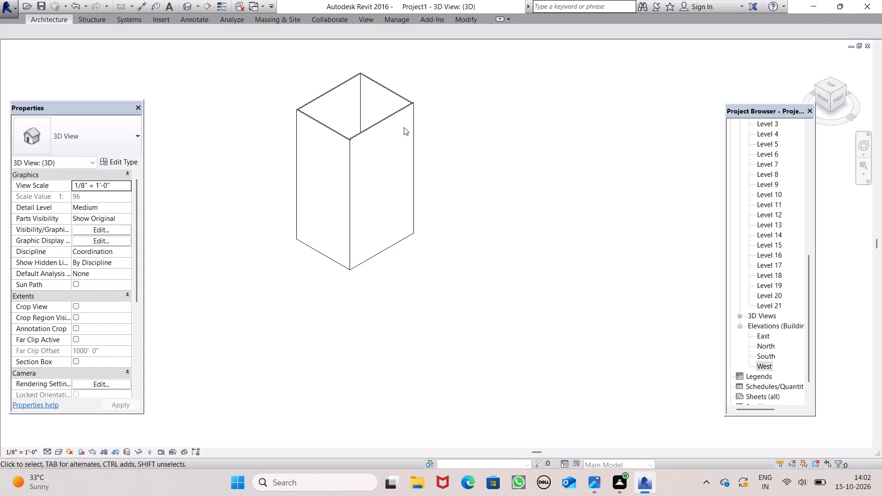
{"action": "scroll", "coordinate": [322, 129], "scroll_direction": "up", "scroll_amount": 10}
{"action": "scroll", "coordinate": [367, 176], "scroll_direction": "down", "scroll_amount": 1}
{"action": "middle_click_drag", "start_coordinate": [457, 218], "coordinate": [360, 236]}
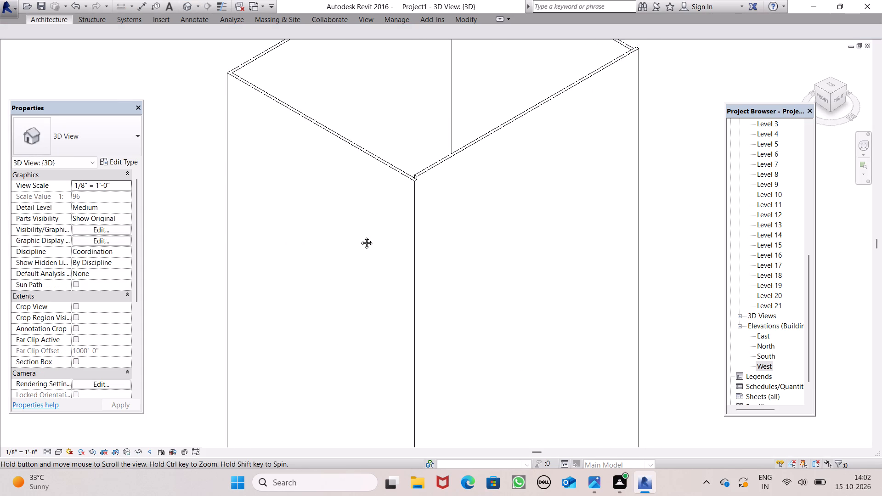
{"action": "middle_click_drag", "start_coordinate": [360, 236], "coordinate": [328, 232]}
{"action": "scroll", "coordinate": [313, 163], "scroll_direction": "up", "scroll_amount": 3}
{"action": "scroll", "coordinate": [313, 163], "scroll_direction": "down", "scroll_amount": 1}
{"action": "scroll", "coordinate": [313, 163], "scroll_direction": "up", "scroll_amount": 2}
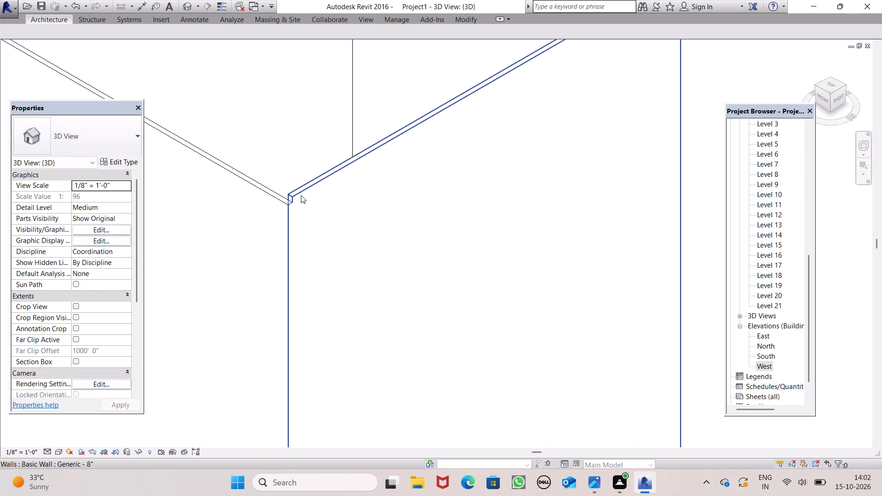
In the East elevation, stretch the top of the 50' south wall up to Level 21, at a height of 107' 6".
{"action": "left_click", "coordinate": [760, 337]}
{"action": "double_click", "coordinate": [760, 336]}
{"action": "scroll", "coordinate": [532, 136], "scroll_direction": "up", "scroll_amount": 2}
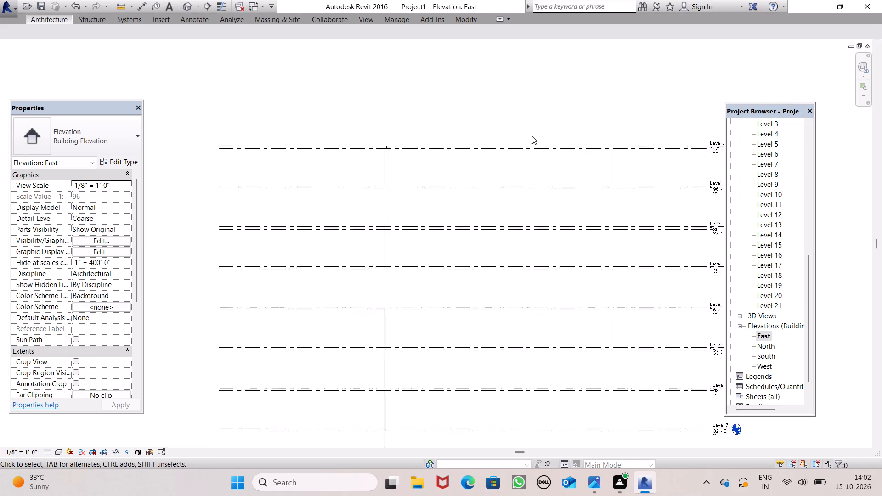
{"action": "scroll", "coordinate": [532, 136], "scroll_direction": "up", "scroll_amount": 4}
{"action": "scroll", "coordinate": [377, 151], "scroll_direction": "up", "scroll_amount": 5}
{"action": "scroll", "coordinate": [624, 189], "scroll_direction": "down", "scroll_amount": 3}
{"action": "scroll", "coordinate": [624, 189], "scroll_direction": "up", "scroll_amount": 1}
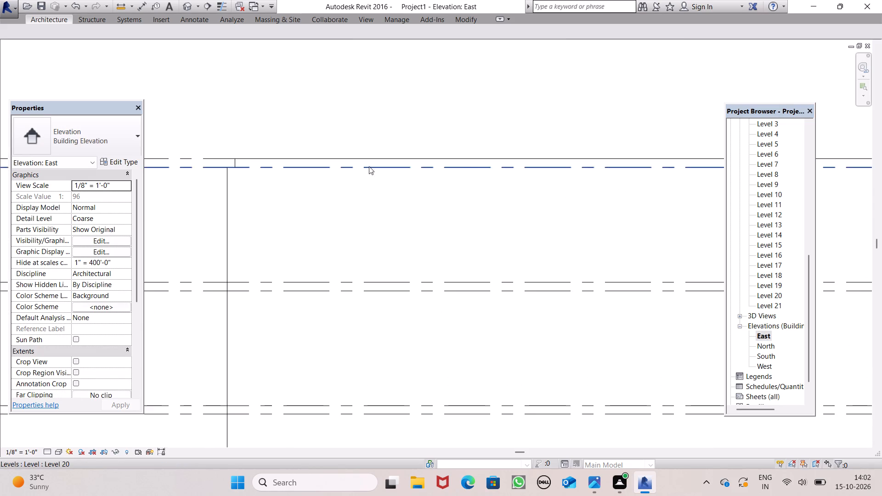
{"action": "scroll", "coordinate": [338, 166], "scroll_direction": "up", "scroll_amount": 7}
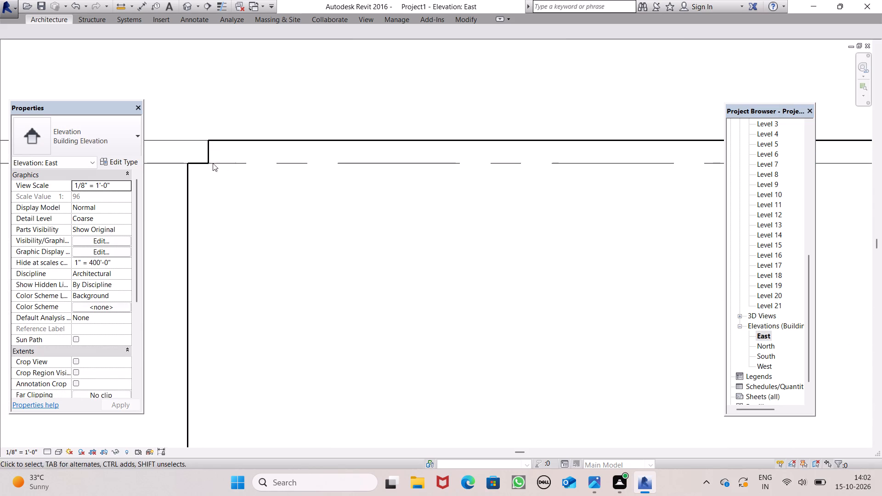
{"action": "left_click", "coordinate": [189, 163]}
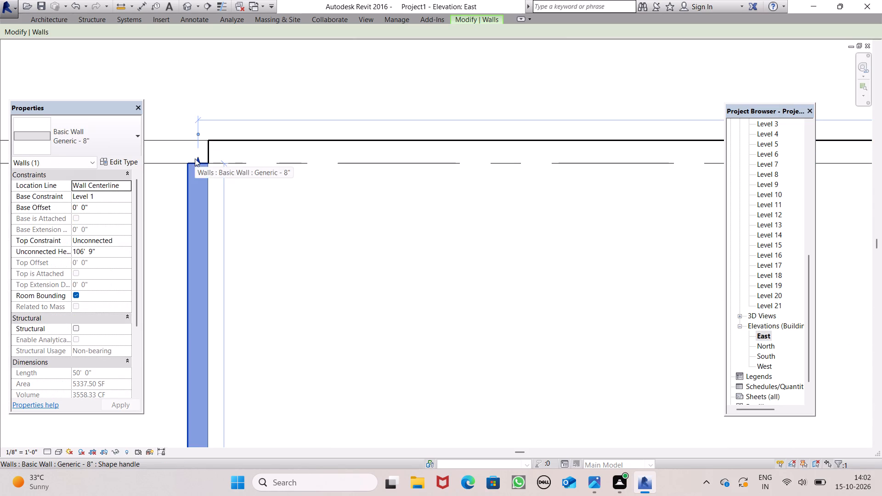
{"action": "left_click_drag", "start_coordinate": [198, 159], "coordinate": [207, 143]}
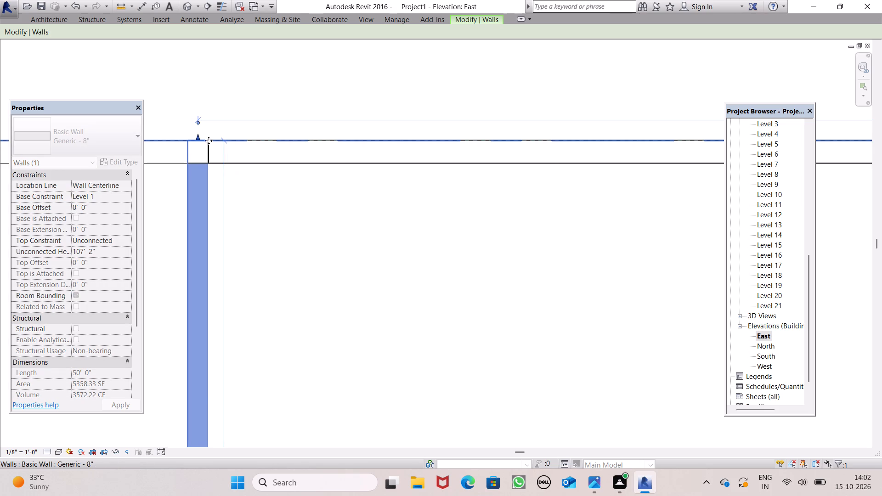
{"action": "scroll", "coordinate": [209, 141], "scroll_direction": "down", "scroll_amount": 8}
{"action": "scroll", "coordinate": [229, 194], "scroll_direction": "down", "scroll_amount": 6}
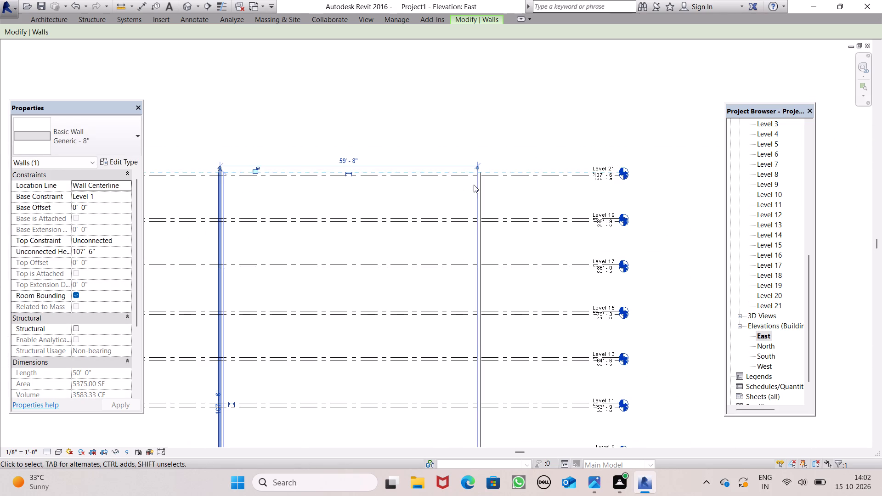
{"action": "scroll", "coordinate": [474, 185], "scroll_direction": "up", "scroll_amount": 5}
{"action": "left_click", "coordinate": [496, 138]}
{"action": "scroll", "coordinate": [521, 138], "scroll_direction": "down", "scroll_amount": 5}
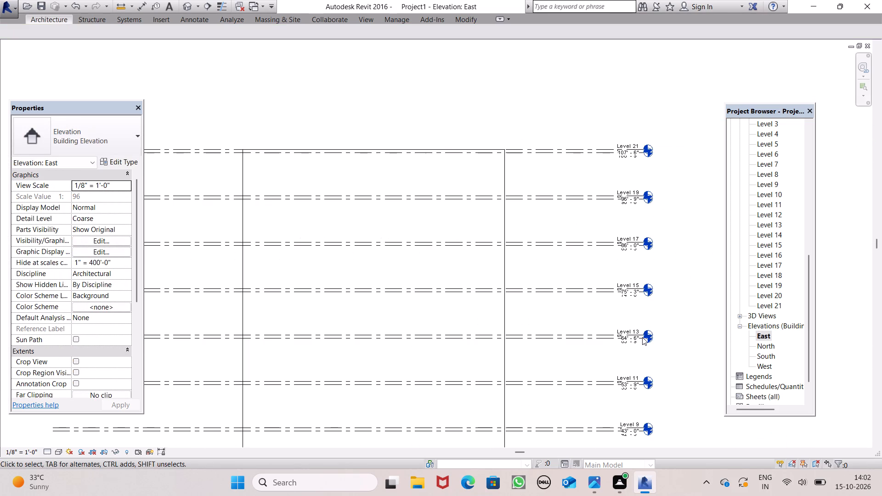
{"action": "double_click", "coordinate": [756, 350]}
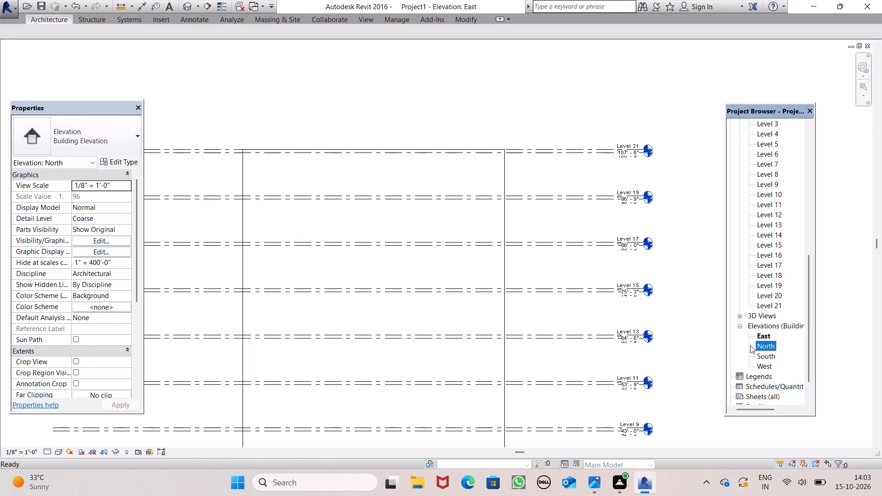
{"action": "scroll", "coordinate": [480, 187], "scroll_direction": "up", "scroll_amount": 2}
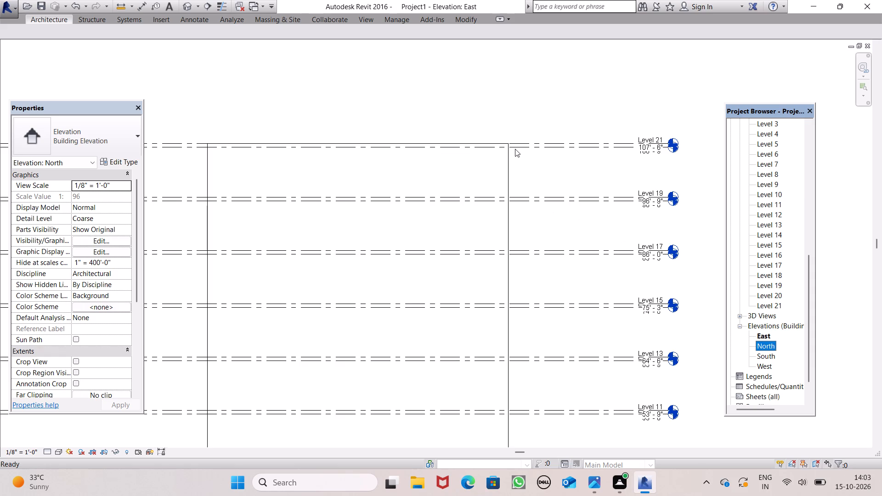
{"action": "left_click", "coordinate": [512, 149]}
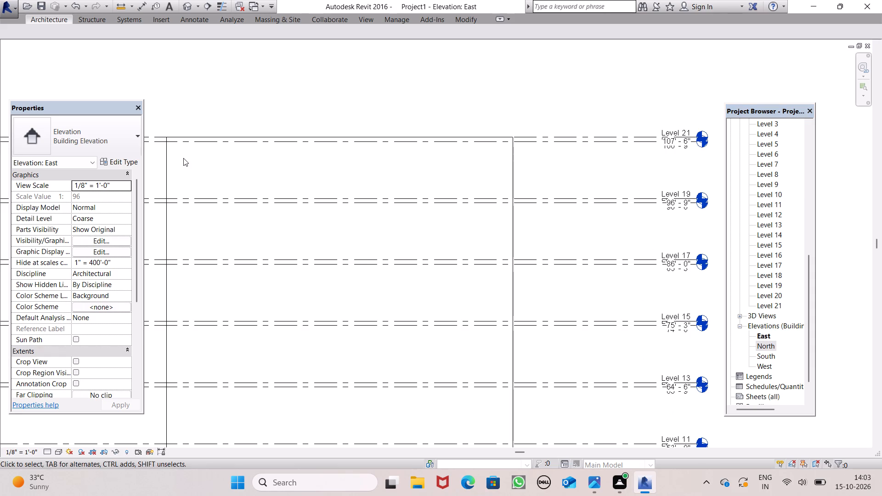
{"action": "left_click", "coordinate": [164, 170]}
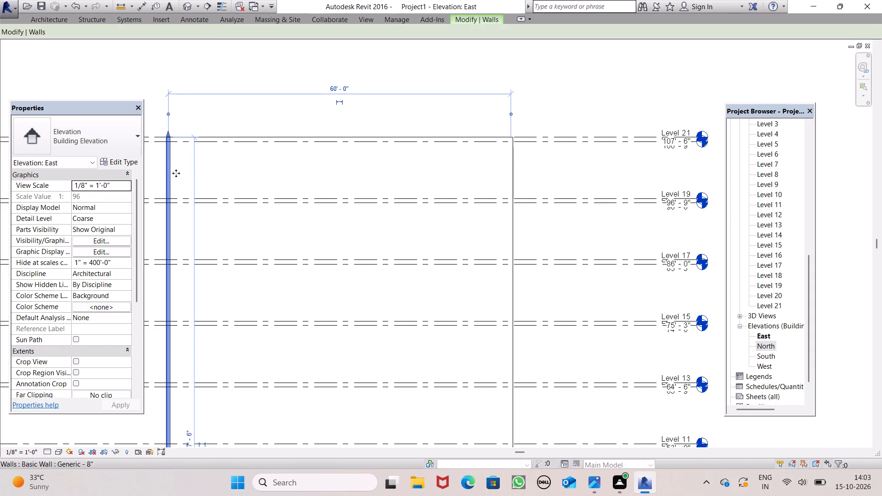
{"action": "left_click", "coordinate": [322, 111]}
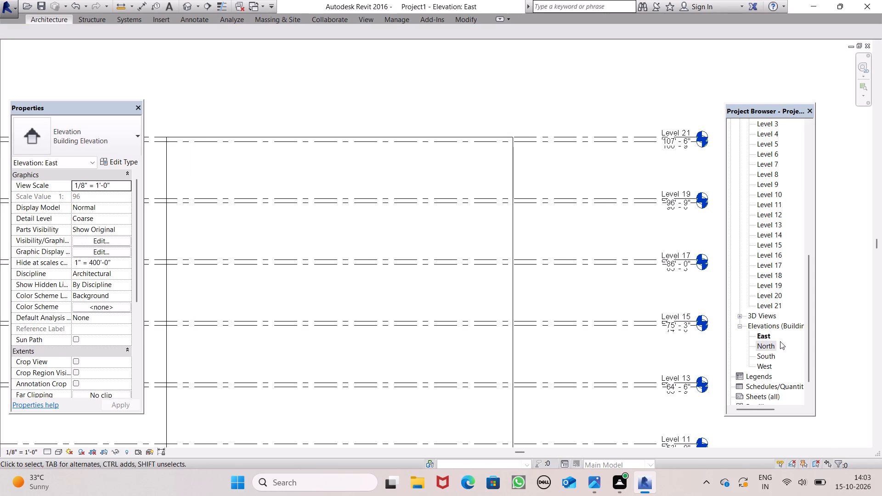
In the South elevation, stretch the top of the 60' west wall up to Level 21, at a height of 107' 6".
{"action": "double_click", "coordinate": [759, 354]}
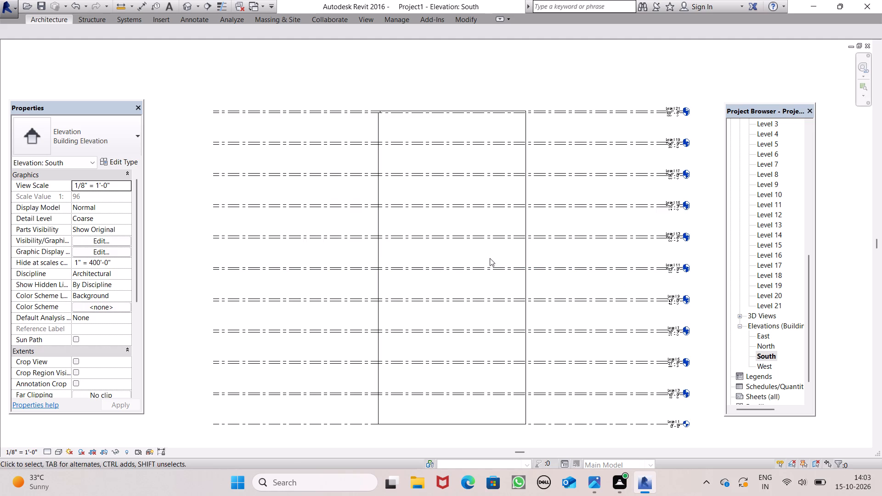
{"action": "left_click", "coordinate": [381, 139]}
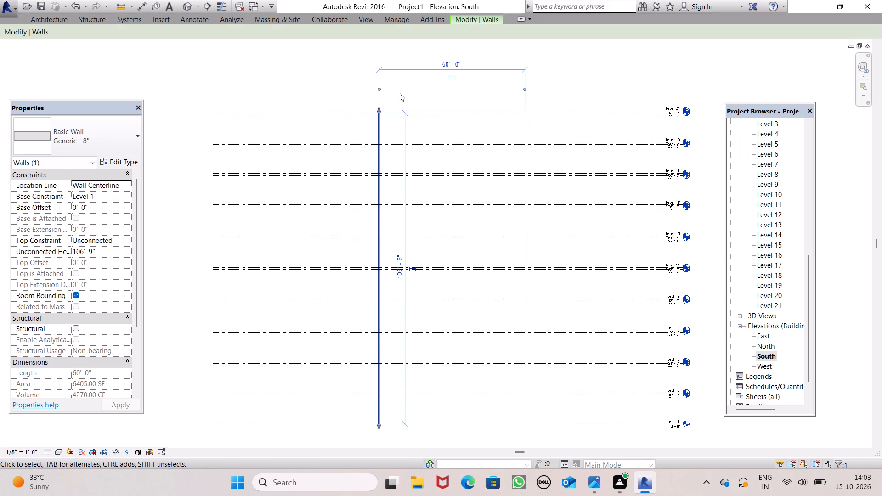
{"action": "scroll", "coordinate": [400, 93], "scroll_direction": "up", "scroll_amount": 4}
{"action": "scroll", "coordinate": [402, 93], "scroll_direction": "down", "scroll_amount": 1}
{"action": "scroll", "coordinate": [402, 93], "scroll_direction": "up", "scroll_amount": 6}
{"action": "scroll", "coordinate": [355, 123], "scroll_direction": "up", "scroll_amount": 11}
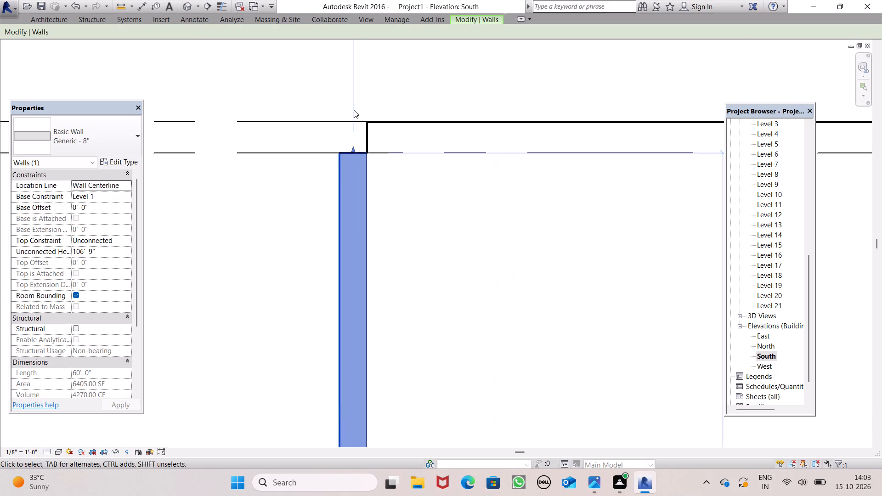
{"action": "scroll", "coordinate": [354, 110], "scroll_direction": "up", "scroll_amount": 1}
{"action": "left_click_drag", "start_coordinate": [351, 162], "coordinate": [355, 134]}
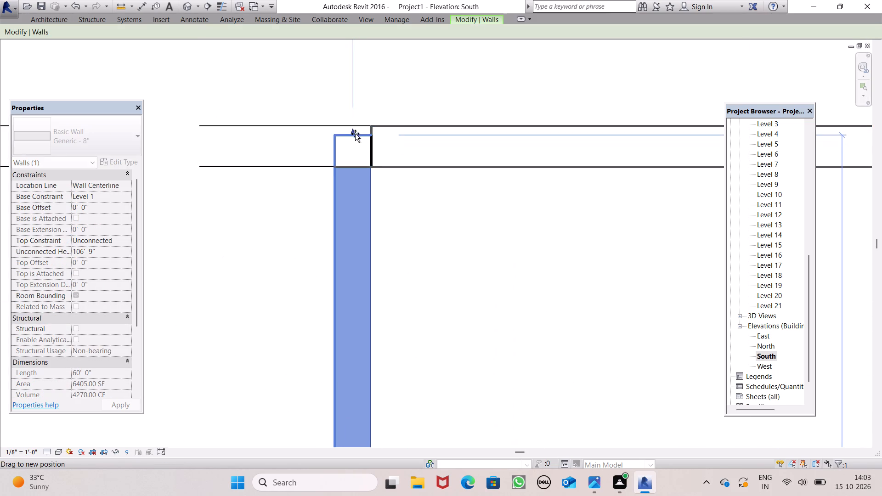
{"action": "left_click_drag", "start_coordinate": [355, 134], "coordinate": [359, 130]}
{"action": "scroll", "coordinate": [317, 113], "scroll_direction": "down", "scroll_amount": 6}
{"action": "left_click", "coordinate": [378, 71]}
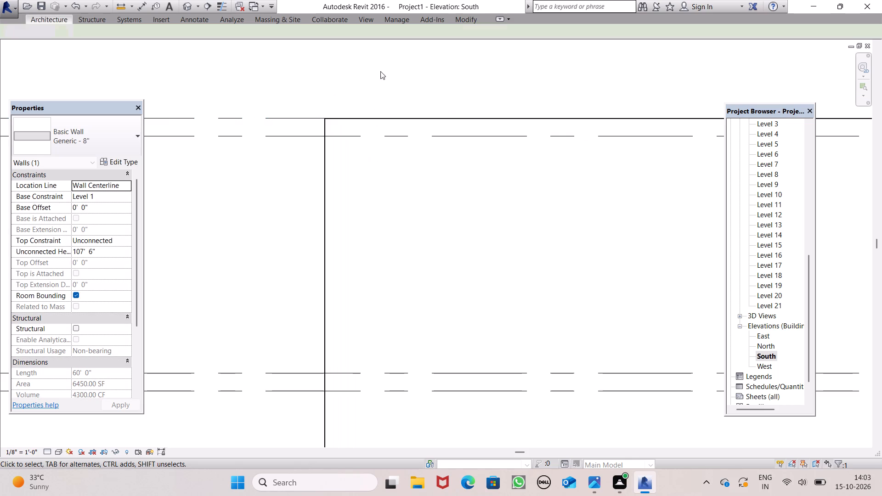
In the West elevation, stretch the top of the 50' north wall up to Level 21, at a height of 107' 6".
{"action": "scroll", "coordinate": [388, 107], "scroll_direction": "down", "scroll_amount": 5}
{"action": "scroll", "coordinate": [758, 325], "scroll_direction": "down", "scroll_amount": 4}
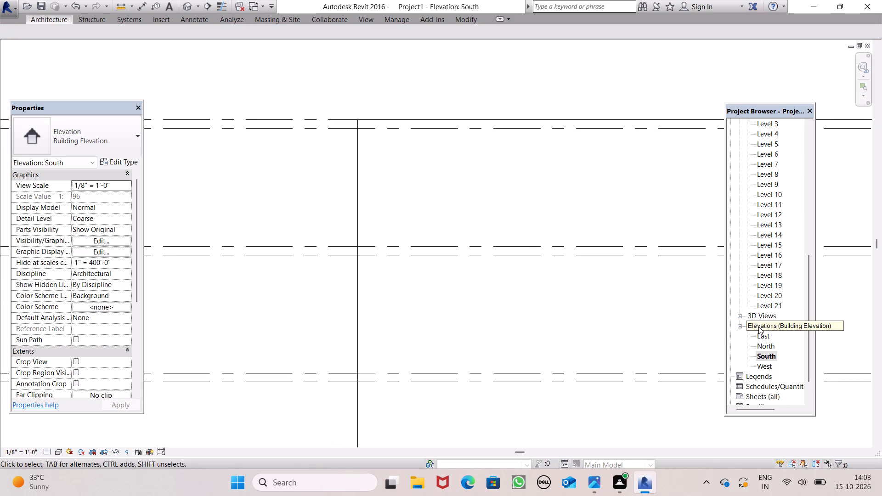
{"action": "left_click", "coordinate": [758, 366]}
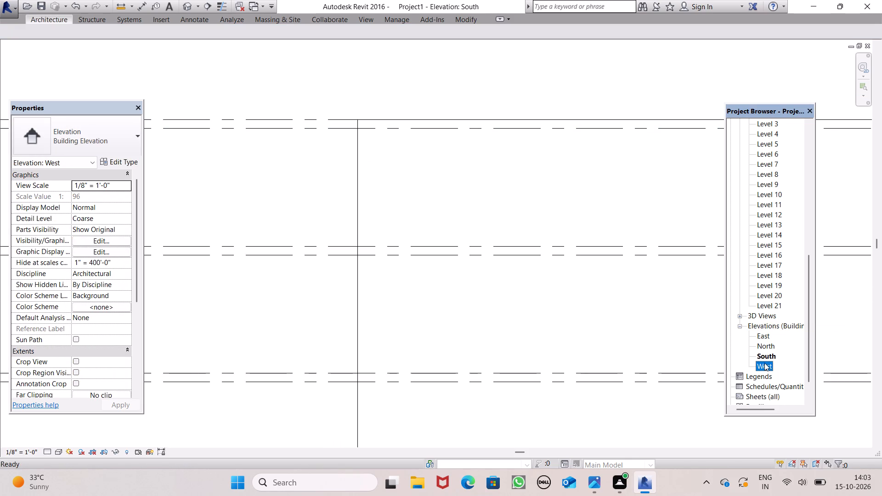
{"action": "left_click", "coordinate": [764, 365]}
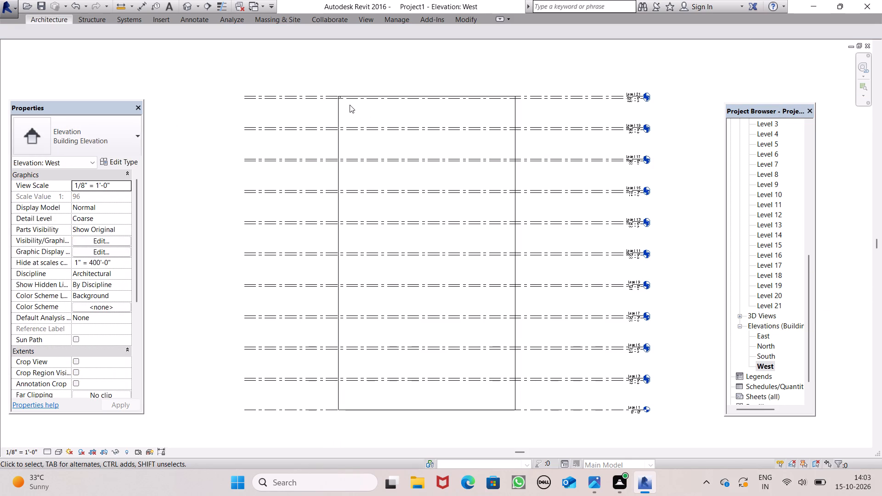
{"action": "scroll", "coordinate": [350, 93], "scroll_direction": "up", "scroll_amount": 11}
{"action": "scroll", "coordinate": [299, 102], "scroll_direction": "up", "scroll_amount": 2}
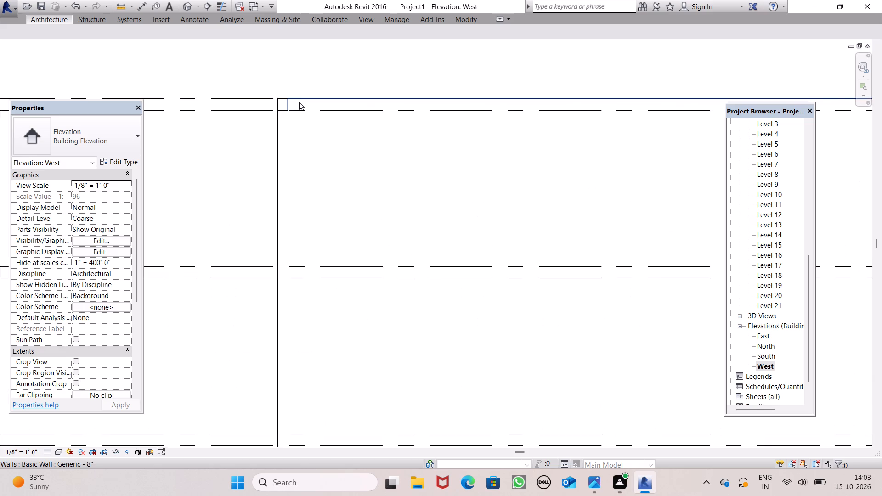
{"action": "scroll", "coordinate": [299, 102], "scroll_direction": "up", "scroll_amount": 1}
{"action": "left_click", "coordinate": [276, 109]}
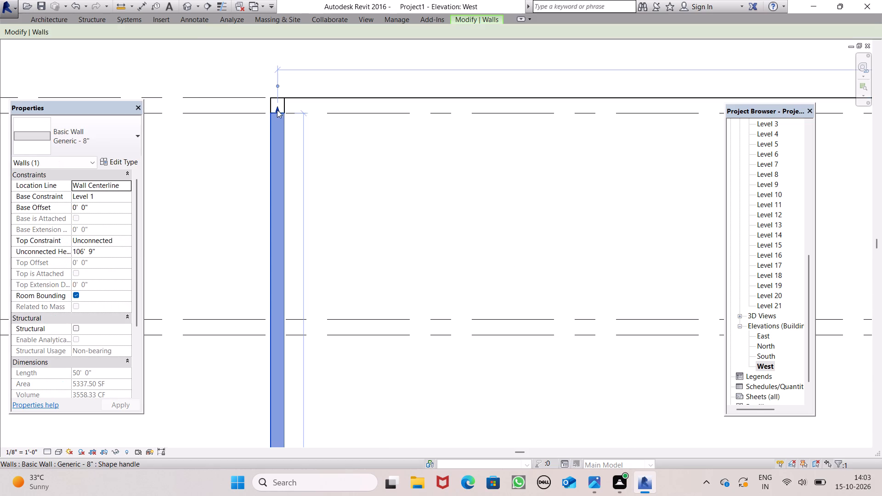
{"action": "left_click_drag", "start_coordinate": [277, 108], "coordinate": [278, 99]}
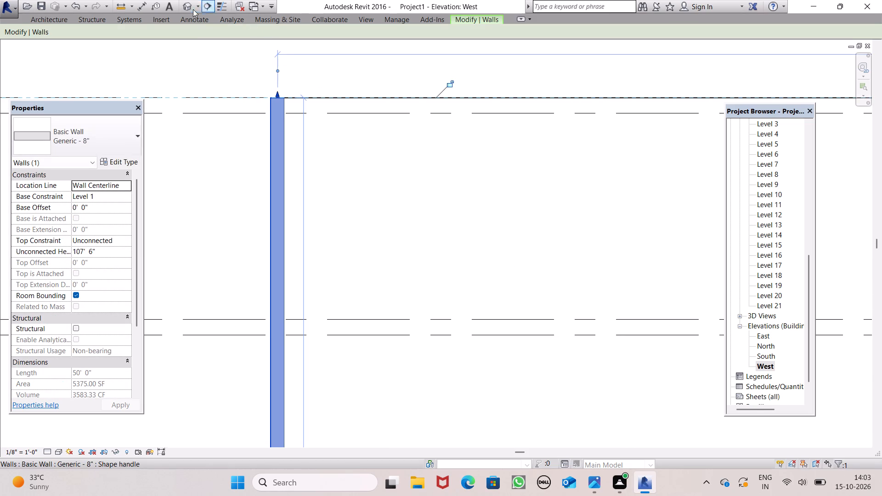
Open the default 3D view and examine how the four wall tops meet at the building's corners.
{"action": "left_click", "coordinate": [192, 9]}
{"action": "scroll", "coordinate": [366, 168], "scroll_direction": "down", "scroll_amount": 7}
{"action": "scroll", "coordinate": [401, 189], "scroll_direction": "down", "scroll_amount": 7}
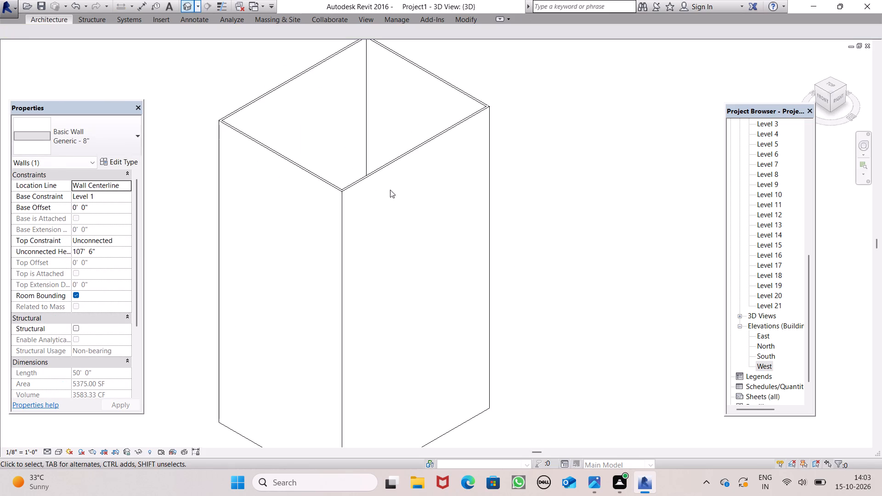
{"action": "middle_click_drag", "start_coordinate": [424, 225], "coordinate": [377, 256]}
{"action": "scroll", "coordinate": [379, 258], "scroll_direction": "up", "scroll_amount": 6}
{"action": "scroll", "coordinate": [323, 158], "scroll_direction": "up", "scroll_amount": 4}
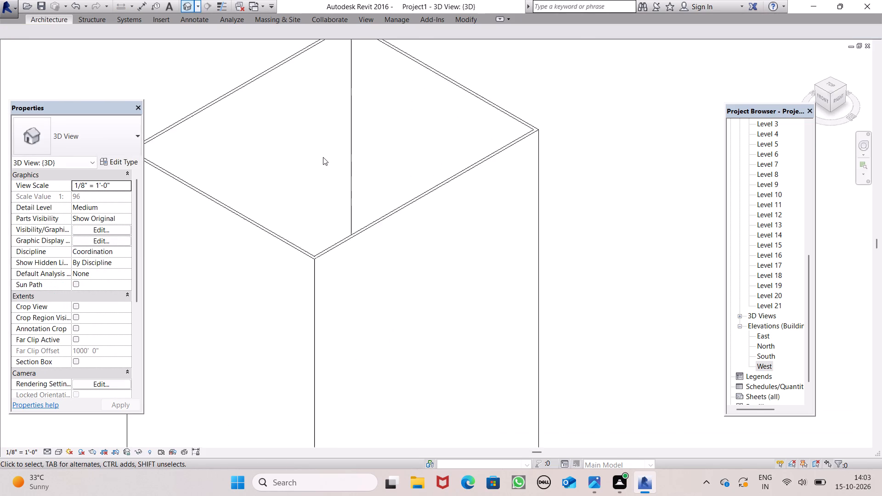
{"action": "scroll", "coordinate": [323, 161], "scroll_direction": "up", "scroll_amount": 4}
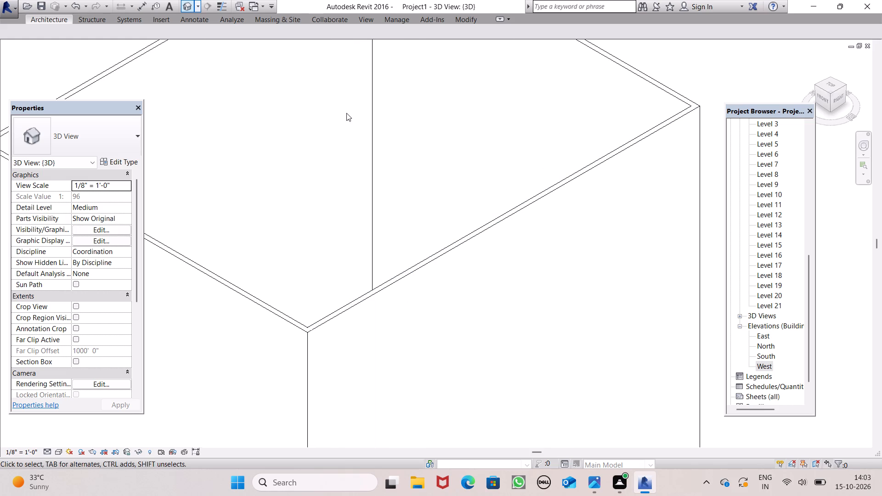
{"action": "left_click", "coordinate": [187, 5]}
{"action": "scroll", "coordinate": [294, 225], "scroll_direction": "down", "scroll_amount": 3}
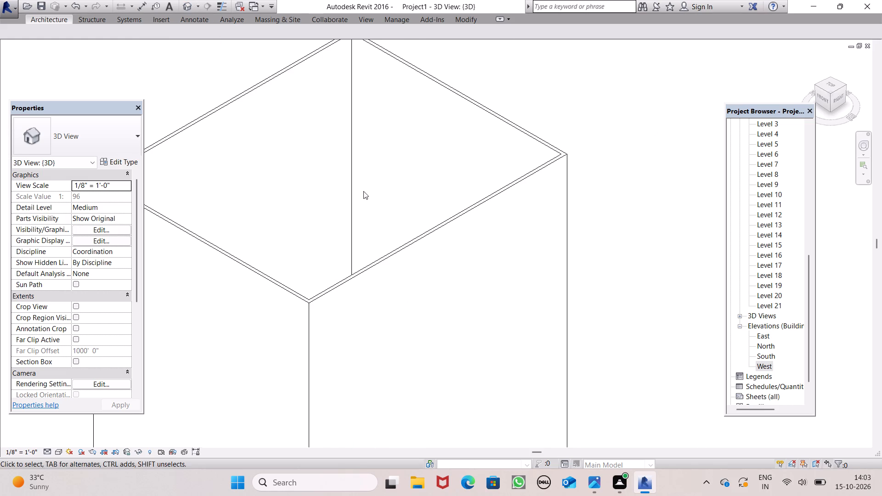
{"action": "scroll", "coordinate": [839, 183], "scroll_direction": "up", "scroll_amount": 2}
{"action": "scroll", "coordinate": [839, 183], "scroll_direction": "down", "scroll_amount": 1}
{"action": "scroll", "coordinate": [839, 183], "scroll_direction": "up", "scroll_amount": 13}
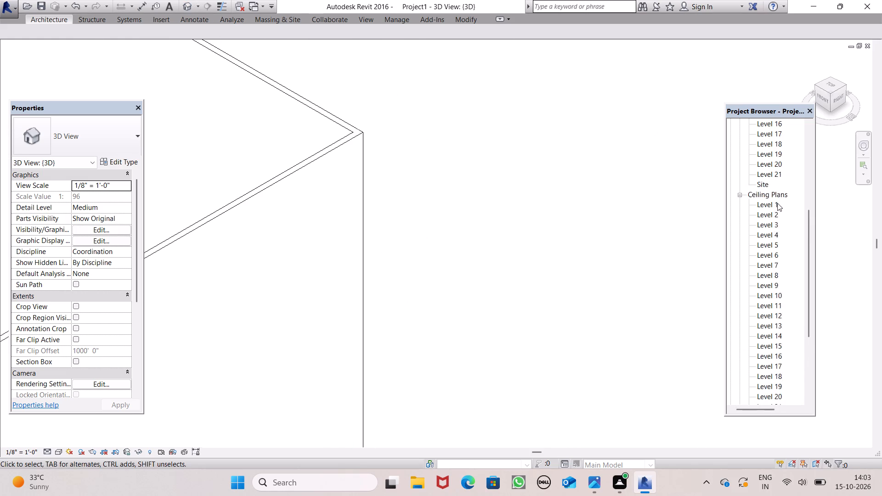
Find and select the Level 1 floor plan among the project's views.
{"action": "scroll", "coordinate": [777, 203], "scroll_direction": "up", "scroll_amount": 20}
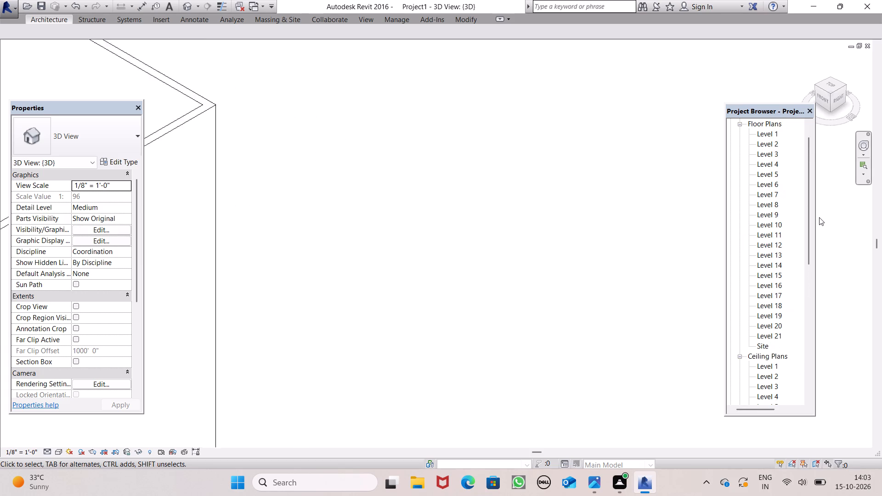
{"action": "scroll", "coordinate": [819, 217], "scroll_direction": "up", "scroll_amount": 10}
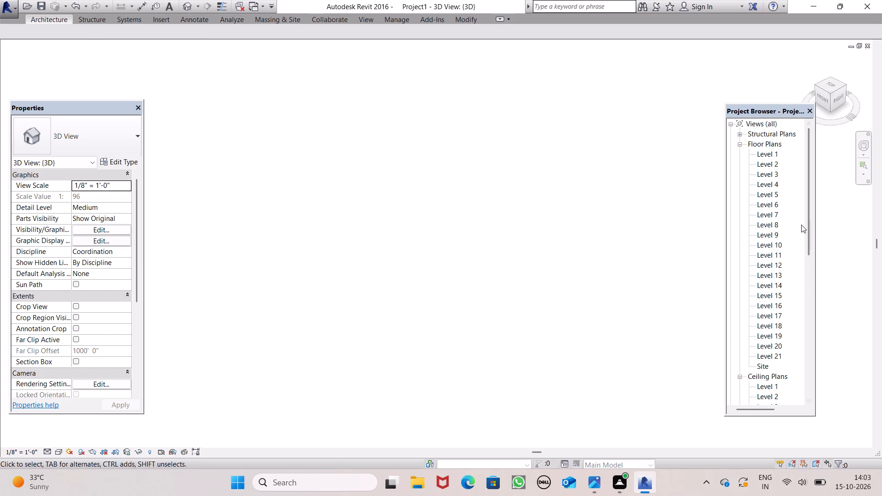
{"action": "scroll", "coordinate": [801, 225], "scroll_direction": "up", "scroll_amount": 3}
{"action": "left_click", "coordinate": [765, 157]}
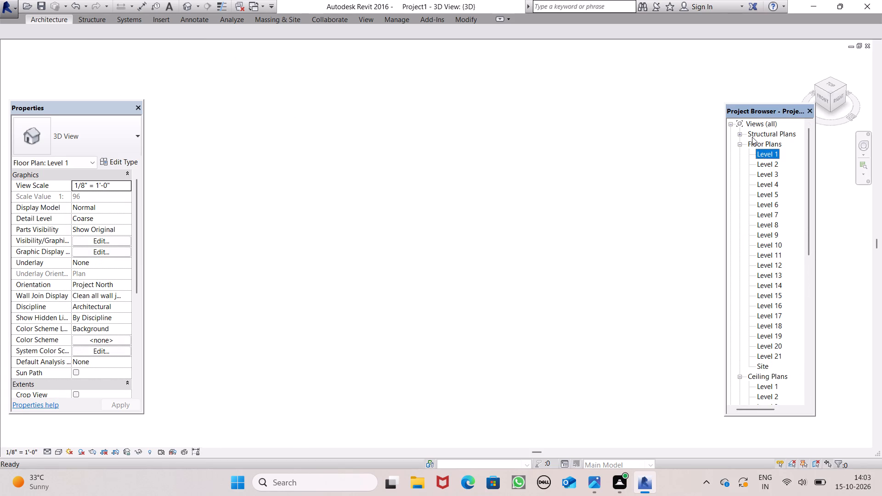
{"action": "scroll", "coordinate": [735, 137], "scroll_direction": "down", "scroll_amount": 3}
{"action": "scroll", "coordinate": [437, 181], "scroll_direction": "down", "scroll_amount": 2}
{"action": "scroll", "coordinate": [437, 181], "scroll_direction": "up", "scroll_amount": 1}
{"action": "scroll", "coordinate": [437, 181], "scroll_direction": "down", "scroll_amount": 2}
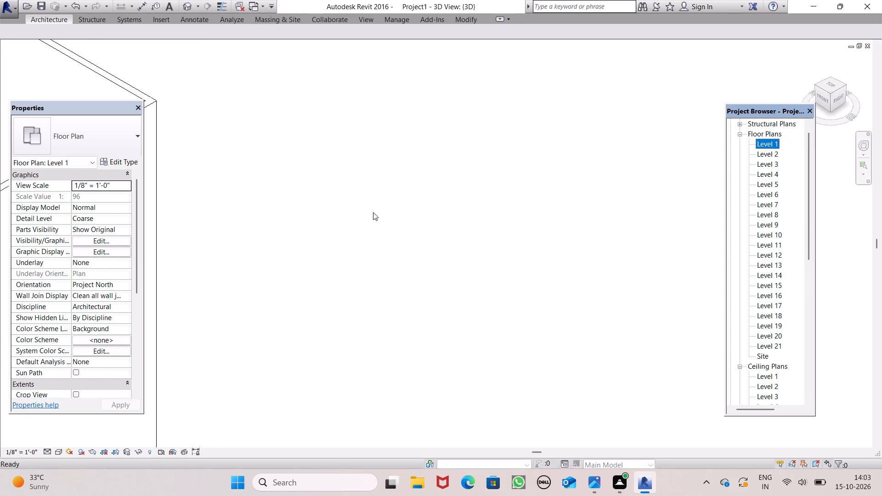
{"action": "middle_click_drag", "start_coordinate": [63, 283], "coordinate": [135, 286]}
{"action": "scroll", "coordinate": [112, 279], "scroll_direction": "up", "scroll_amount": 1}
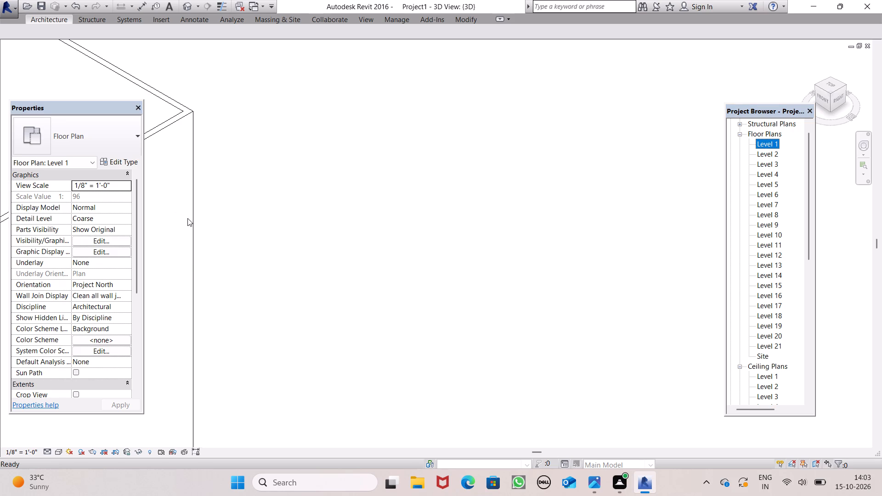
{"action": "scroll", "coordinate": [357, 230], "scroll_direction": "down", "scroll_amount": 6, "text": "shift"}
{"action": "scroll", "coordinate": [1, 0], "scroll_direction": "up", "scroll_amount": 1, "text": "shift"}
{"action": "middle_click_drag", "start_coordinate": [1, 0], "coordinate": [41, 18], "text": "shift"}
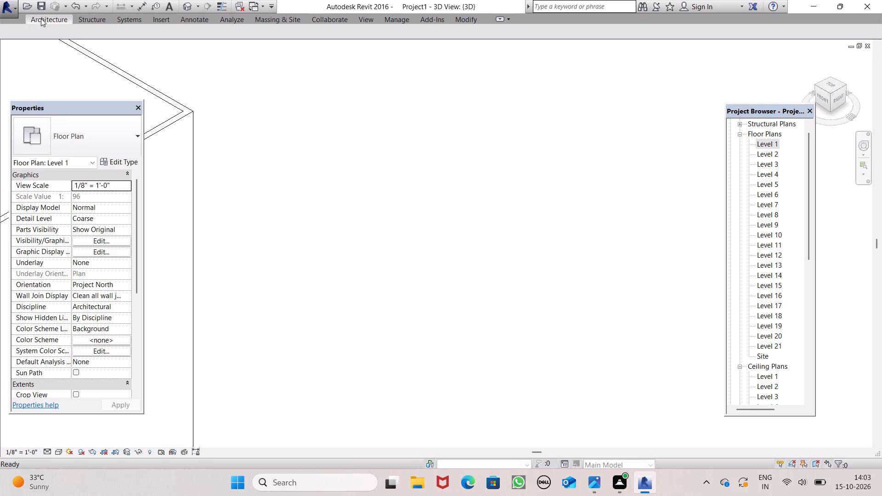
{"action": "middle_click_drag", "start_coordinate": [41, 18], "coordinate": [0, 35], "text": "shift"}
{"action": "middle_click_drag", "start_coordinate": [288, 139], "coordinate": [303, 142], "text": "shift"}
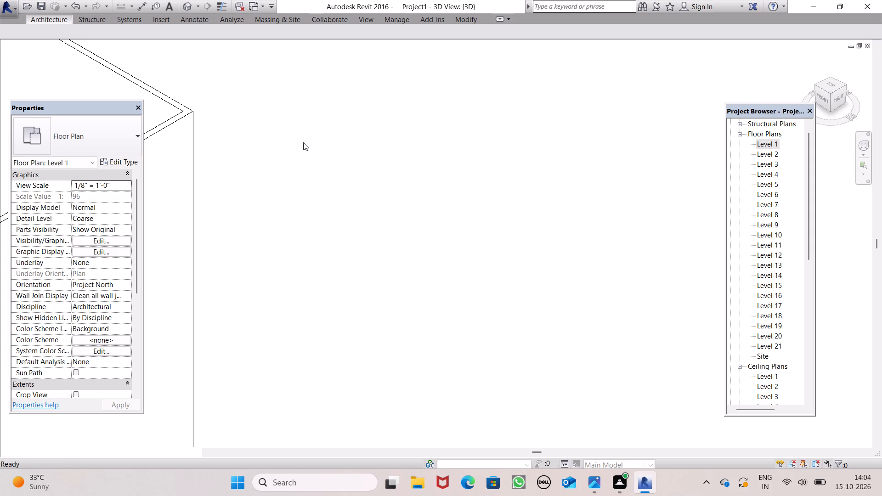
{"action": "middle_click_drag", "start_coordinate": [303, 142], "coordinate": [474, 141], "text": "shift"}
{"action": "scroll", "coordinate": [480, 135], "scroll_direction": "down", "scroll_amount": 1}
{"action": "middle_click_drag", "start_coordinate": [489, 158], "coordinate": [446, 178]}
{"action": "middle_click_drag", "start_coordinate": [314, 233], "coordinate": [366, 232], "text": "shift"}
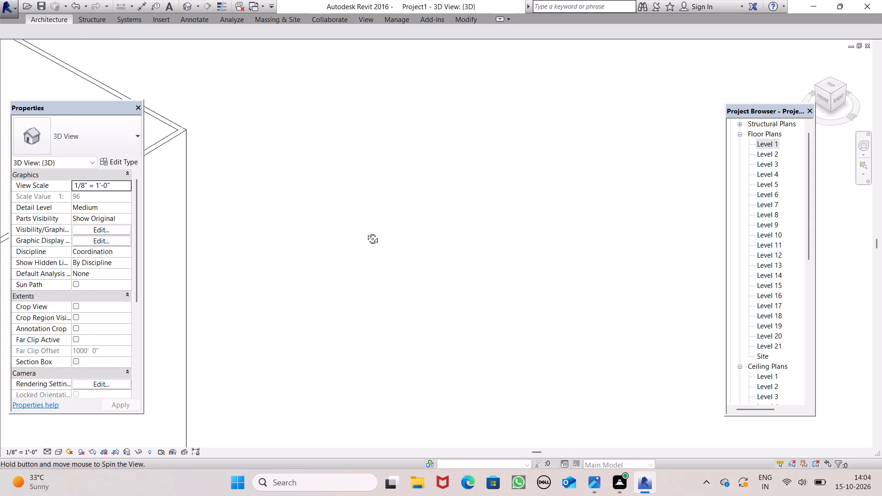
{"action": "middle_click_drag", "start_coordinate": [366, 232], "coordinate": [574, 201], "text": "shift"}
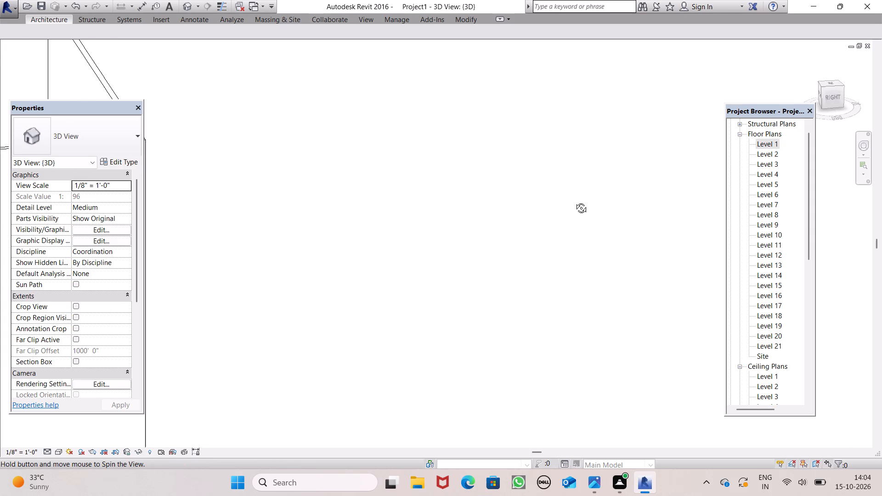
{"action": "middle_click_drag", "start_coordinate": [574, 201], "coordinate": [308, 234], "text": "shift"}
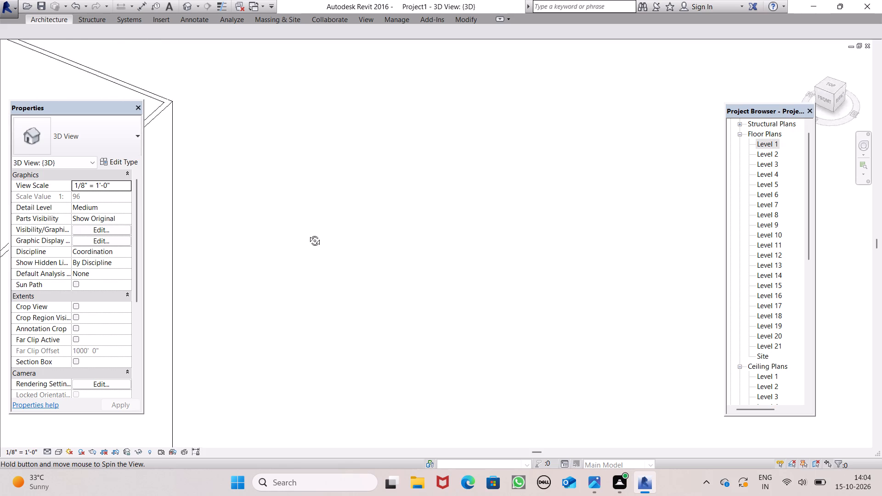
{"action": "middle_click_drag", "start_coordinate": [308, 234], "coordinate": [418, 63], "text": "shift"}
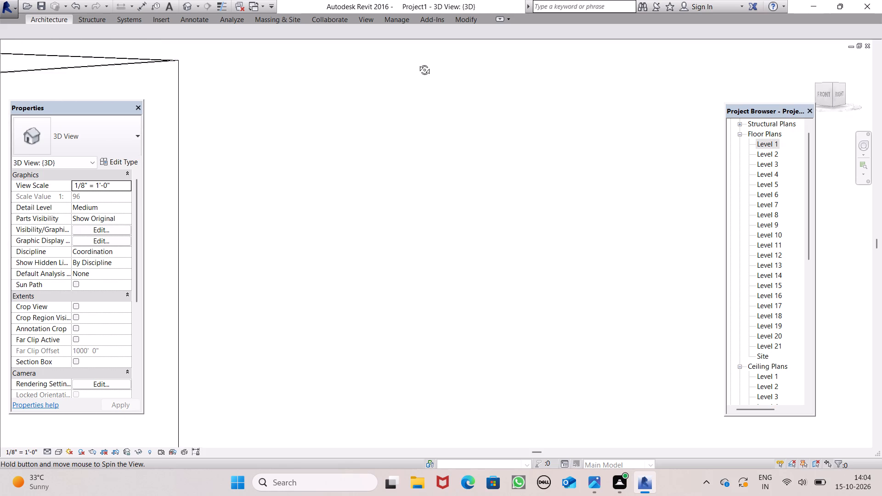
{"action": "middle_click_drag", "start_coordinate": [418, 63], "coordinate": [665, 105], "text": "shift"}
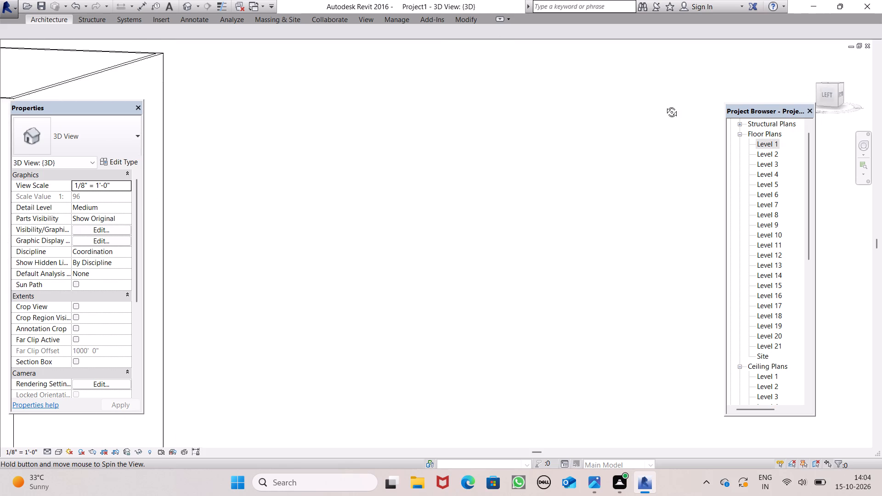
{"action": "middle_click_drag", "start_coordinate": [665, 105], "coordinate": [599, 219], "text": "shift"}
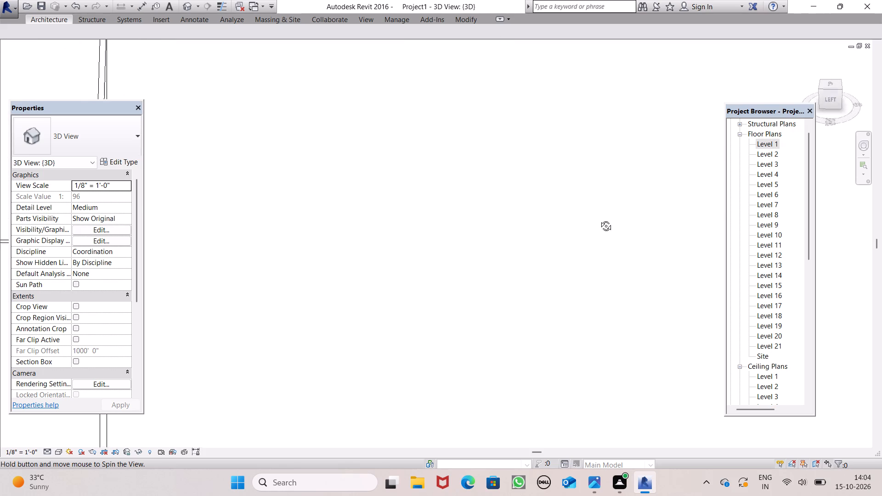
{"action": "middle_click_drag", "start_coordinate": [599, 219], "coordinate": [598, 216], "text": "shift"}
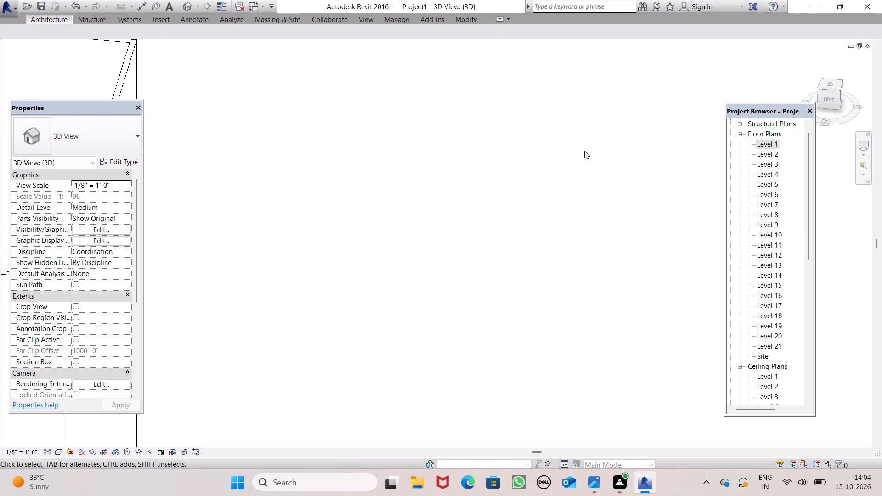
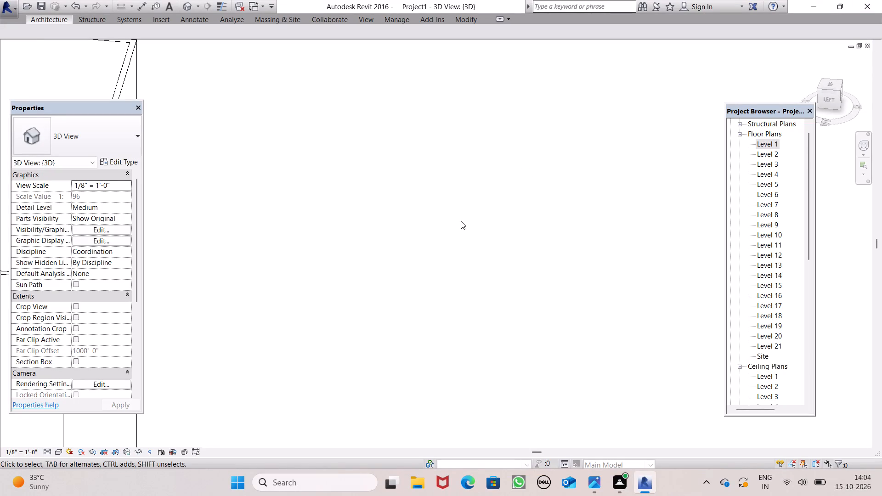
Examine the whole four-wall building in the default 3D view.
{"action": "scroll", "coordinate": [459, 225], "scroll_direction": "down", "scroll_amount": 2}
{"action": "scroll", "coordinate": [459, 229], "scroll_direction": "up", "scroll_amount": 1}
{"action": "scroll", "coordinate": [430, 118], "scroll_direction": "down", "scroll_amount": 1}
{"action": "scroll", "coordinate": [463, 186], "scroll_direction": "down", "scroll_amount": 5}
{"action": "scroll", "coordinate": [464, 191], "scroll_direction": "up", "scroll_amount": 1}
{"action": "middle_click_drag", "start_coordinate": [498, 227], "coordinate": [489, 257]}
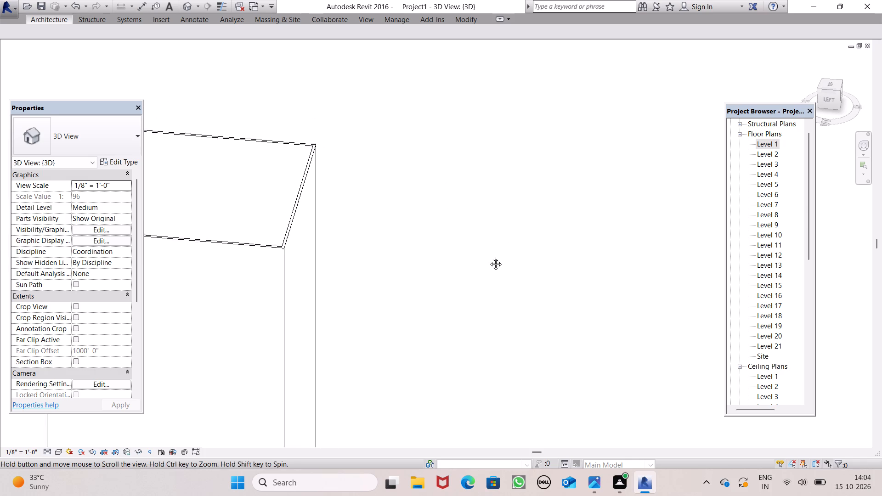
{"action": "middle_click_drag", "start_coordinate": [489, 257], "coordinate": [452, 247]}
{"action": "scroll", "coordinate": [517, 69], "scroll_direction": "down", "scroll_amount": 4}
{"action": "left_click", "coordinate": [190, 10]}
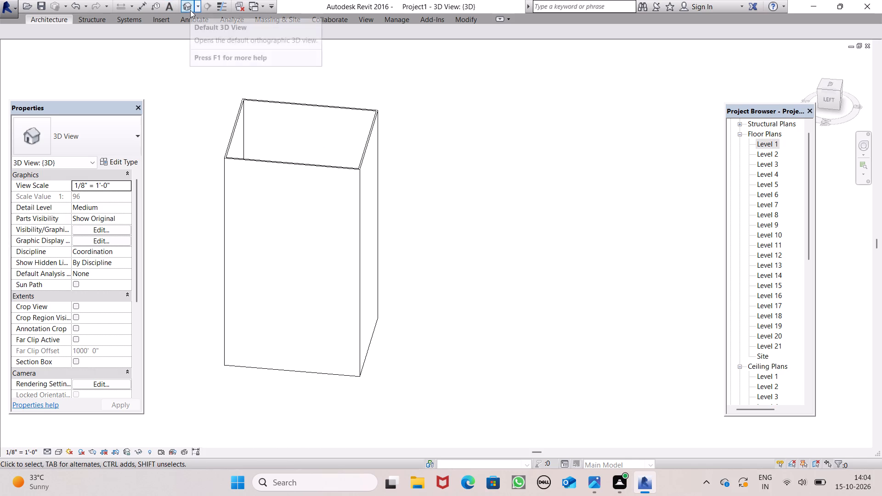
{"action": "left_click", "coordinate": [190, 10]}
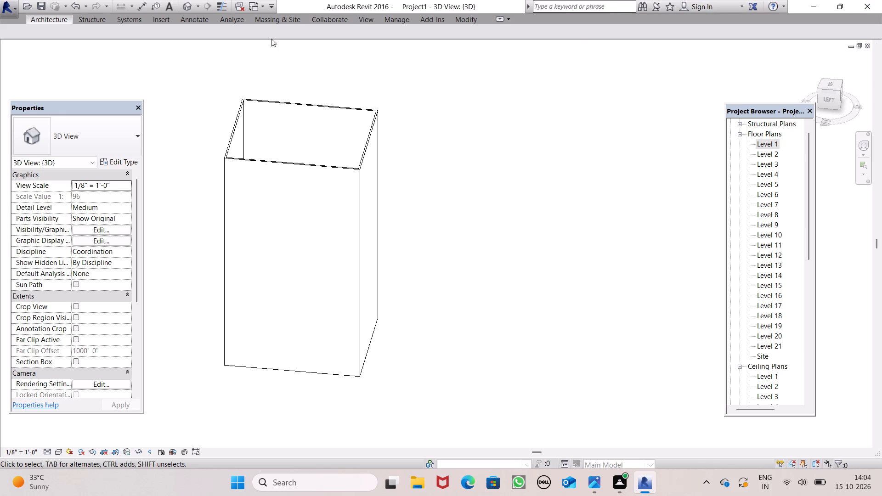
Select the 60' west wall in the 3D view and examine its edges and corners against the adjoining walls.
{"action": "scroll", "coordinate": [326, 193], "scroll_direction": "up", "scroll_amount": 5}
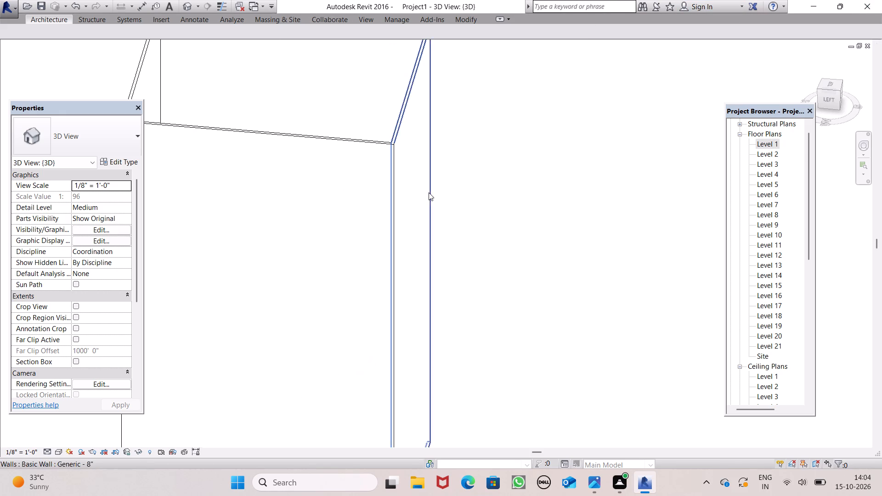
{"action": "left_click", "coordinate": [390, 189]}
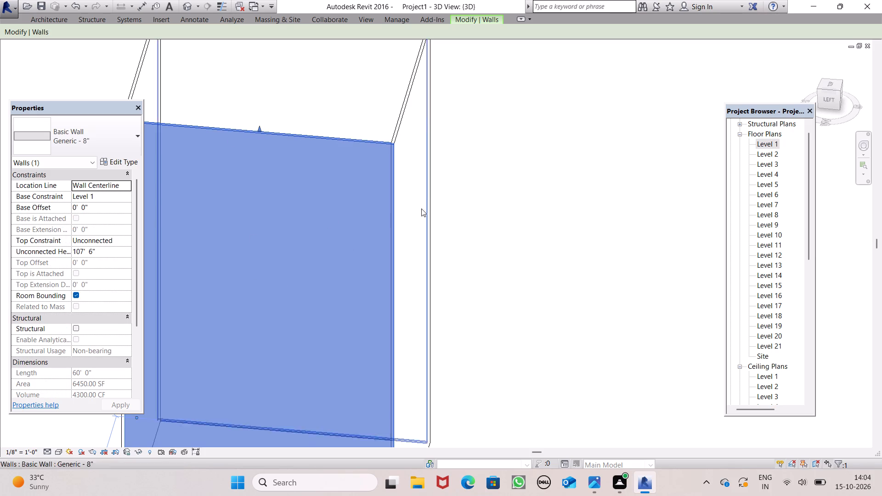
{"action": "scroll", "coordinate": [476, 186], "scroll_direction": "down", "scroll_amount": 3}
{"action": "scroll", "coordinate": [288, 288], "scroll_direction": "up", "scroll_amount": 1}
{"action": "scroll", "coordinate": [288, 288], "scroll_direction": "down", "scroll_amount": 1}
{"action": "scroll", "coordinate": [288, 288], "scroll_direction": "up", "scroll_amount": 2}
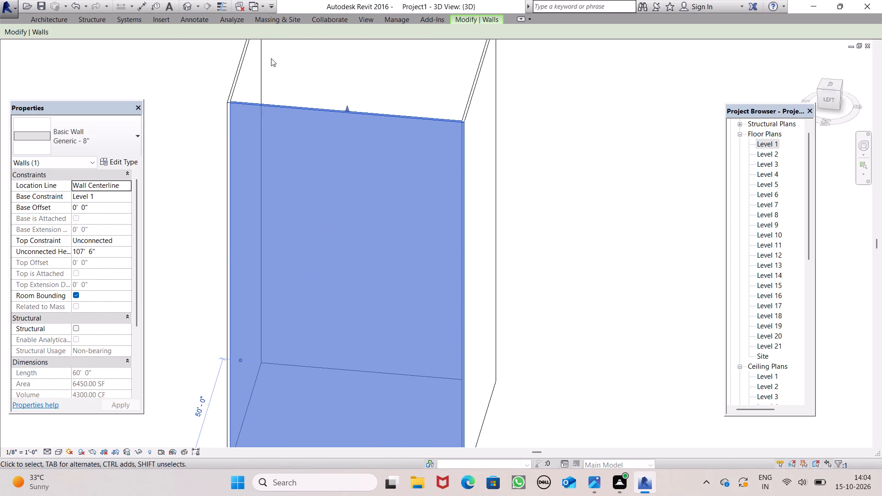
{"action": "scroll", "coordinate": [189, 116], "scroll_direction": "up", "scroll_amount": 7}
{"action": "scroll", "coordinate": [231, 115], "scroll_direction": "up", "scroll_amount": 4}
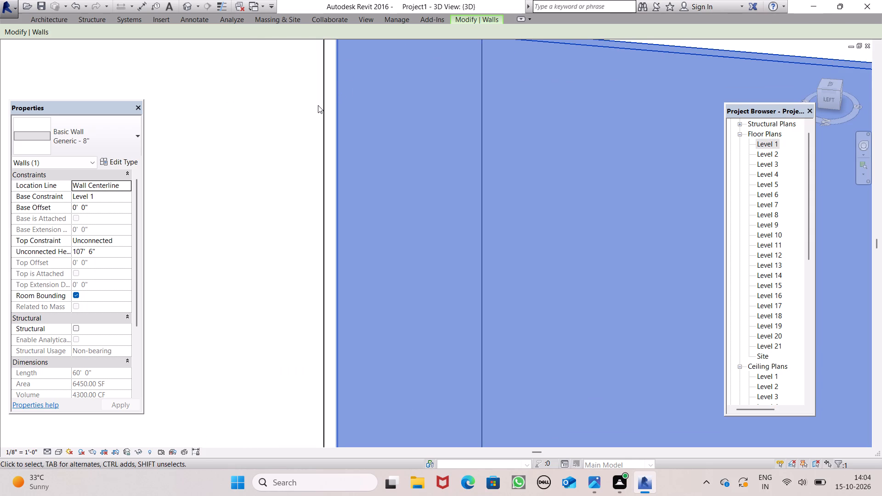
{"action": "scroll", "coordinate": [319, 107], "scroll_direction": "down", "scroll_amount": 9}
{"action": "scroll", "coordinate": [314, 159], "scroll_direction": "down", "scroll_amount": 4}
{"action": "scroll", "coordinate": [312, 170], "scroll_direction": "up", "scroll_amount": 1}
{"action": "scroll", "coordinate": [311, 173], "scroll_direction": "down", "scroll_amount": 1}
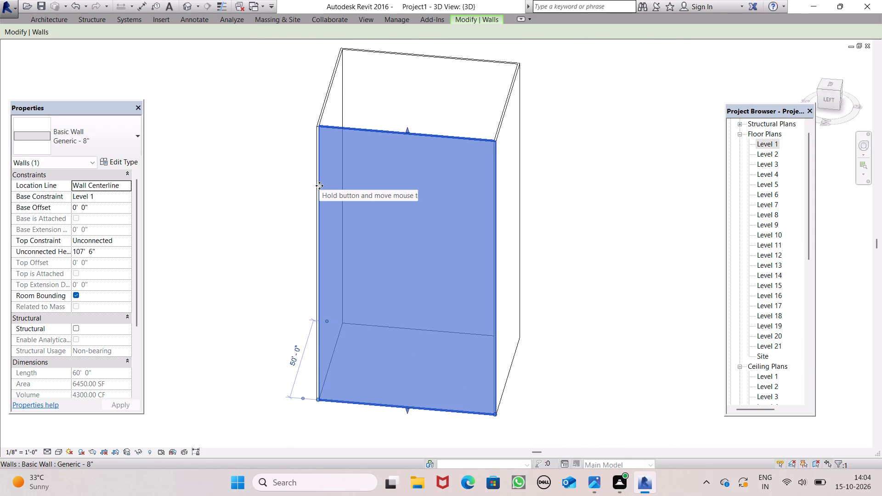
{"action": "middle_click_drag", "start_coordinate": [442, 237], "coordinate": [388, 233]}
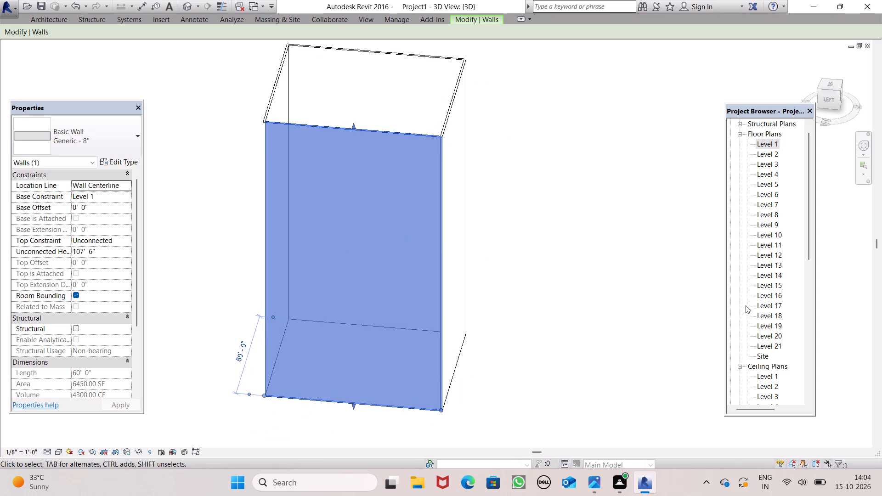
Find the East elevation among the project's views and open it.
{"action": "scroll", "coordinate": [747, 305], "scroll_direction": "down", "scroll_amount": 4}
{"action": "scroll", "coordinate": [757, 306], "scroll_direction": "up", "scroll_amount": 1}
{"action": "scroll", "coordinate": [757, 306], "scroll_direction": "down", "scroll_amount": 11}
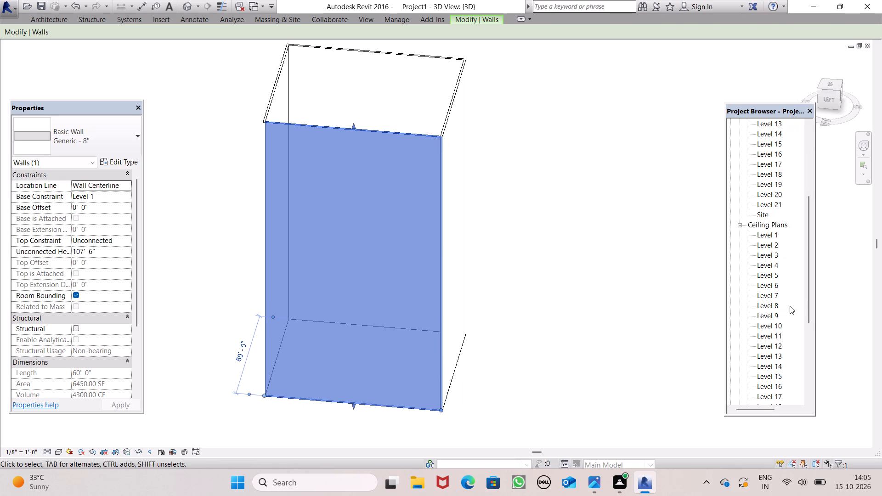
{"action": "scroll", "coordinate": [790, 306], "scroll_direction": "down", "scroll_amount": 7}
{"action": "scroll", "coordinate": [769, 274], "scroll_direction": "down", "scroll_amount": 19}
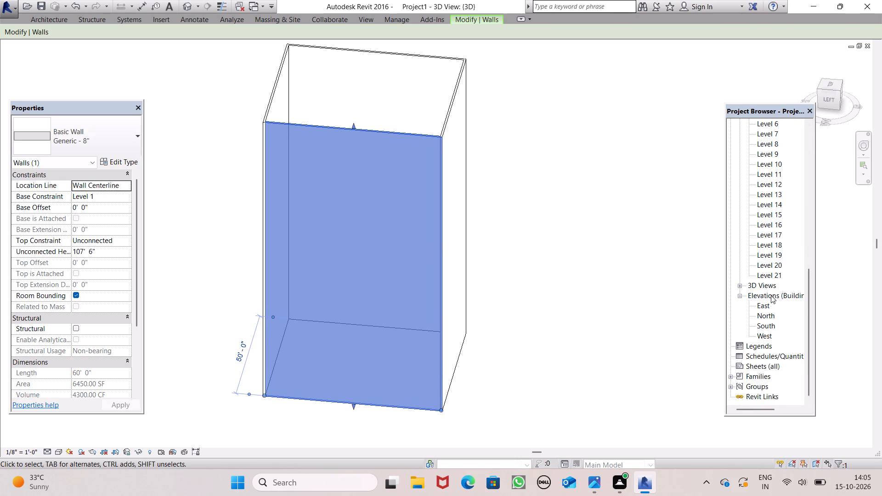
{"action": "scroll", "coordinate": [771, 295], "scroll_direction": "down", "scroll_amount": 5}
{"action": "scroll", "coordinate": [771, 308], "scroll_direction": "up", "scroll_amount": 1}
{"action": "scroll", "coordinate": [771, 308], "scroll_direction": "down", "scroll_amount": 1}
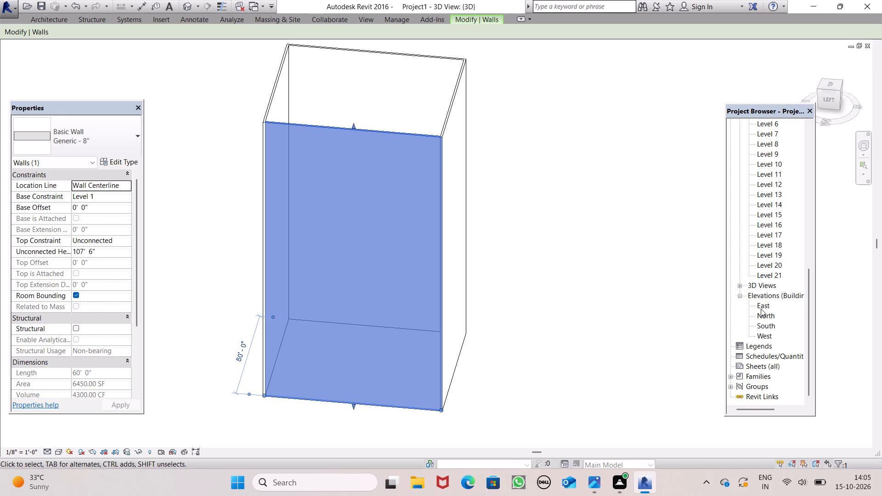
{"action": "left_click", "coordinate": [760, 309]}
{"action": "left_click", "coordinate": [760, 304]}
Add a new level above Level 21 by picking the Level 21 line with a 10' 0" offset.
{"action": "scroll", "coordinate": [548, 260], "scroll_direction": "down", "scroll_amount": 2}
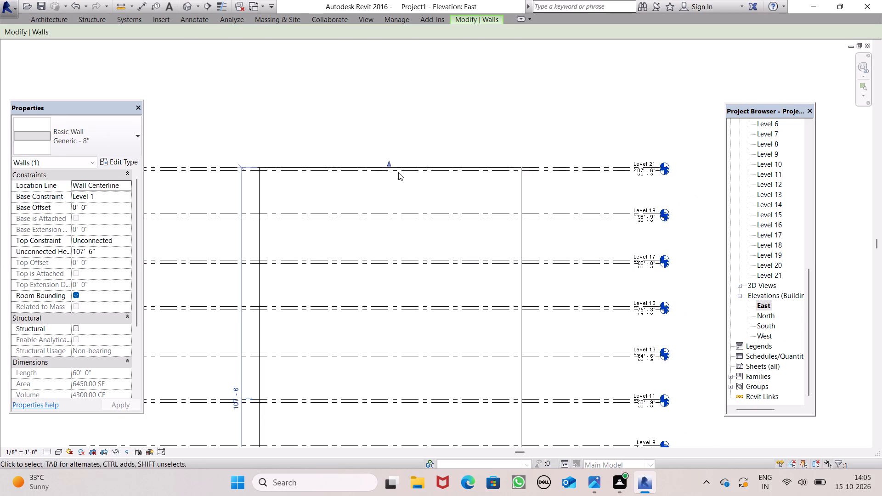
{"action": "scroll", "coordinate": [379, 96], "scroll_direction": "up", "scroll_amount": 4}
{"action": "scroll", "coordinate": [358, 103], "scroll_direction": "down", "scroll_amount": 5}
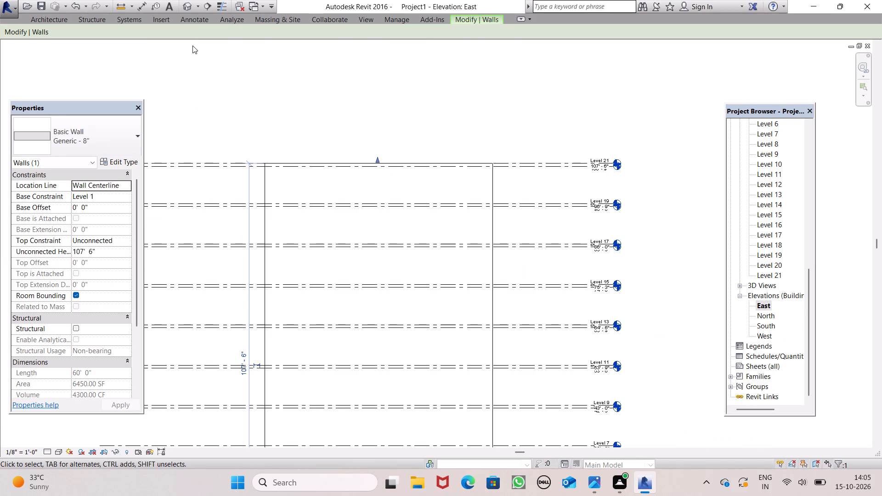
{"action": "left_click", "coordinate": [475, 11]}
{"action": "left_click", "coordinate": [478, 22]}
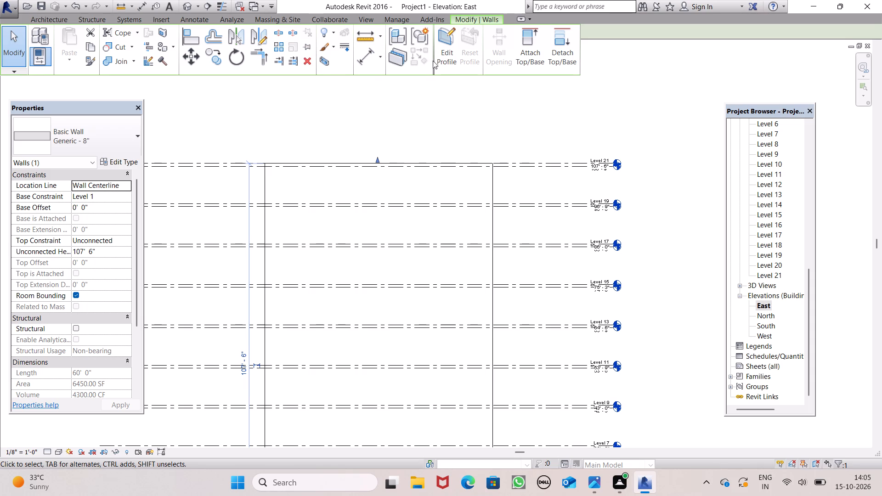
{"action": "left_click", "coordinate": [475, 19]}
{"action": "left_click", "coordinate": [71, 15]}
{"action": "left_click", "coordinate": [775, 39]}
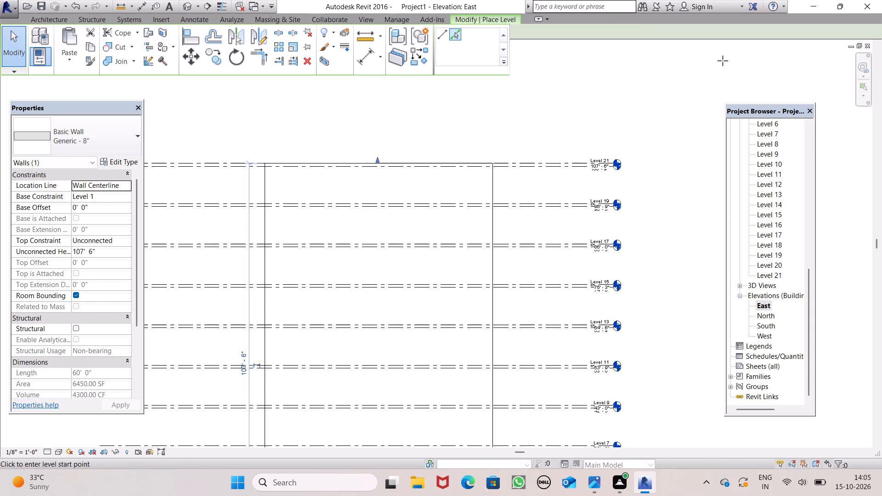
{"action": "left_click", "coordinate": [456, 36]}
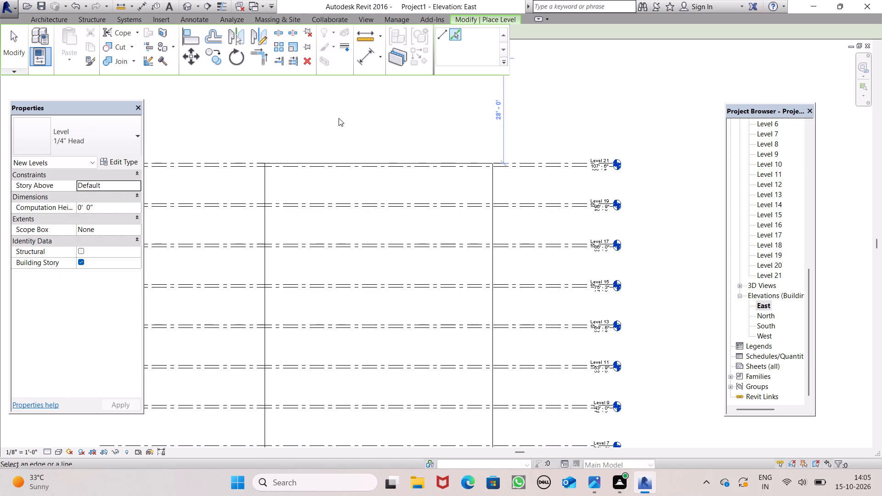
{"action": "scroll", "coordinate": [298, 138], "scroll_direction": "down", "scroll_amount": 5}
{"action": "scroll", "coordinate": [190, 135], "scroll_direction": "up", "scroll_amount": 4}
{"action": "scroll", "coordinate": [254, 159], "scroll_direction": "up", "scroll_amount": 2}
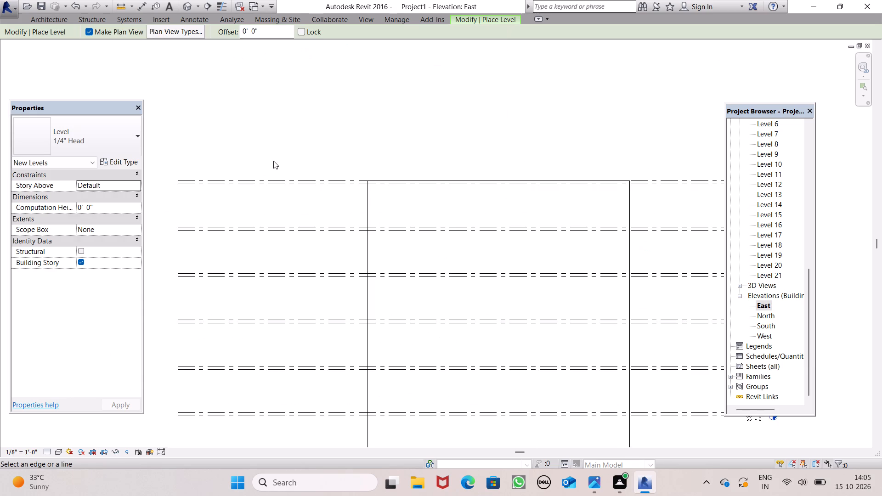
{"action": "scroll", "coordinate": [273, 161], "scroll_direction": "up", "scroll_amount": 7}
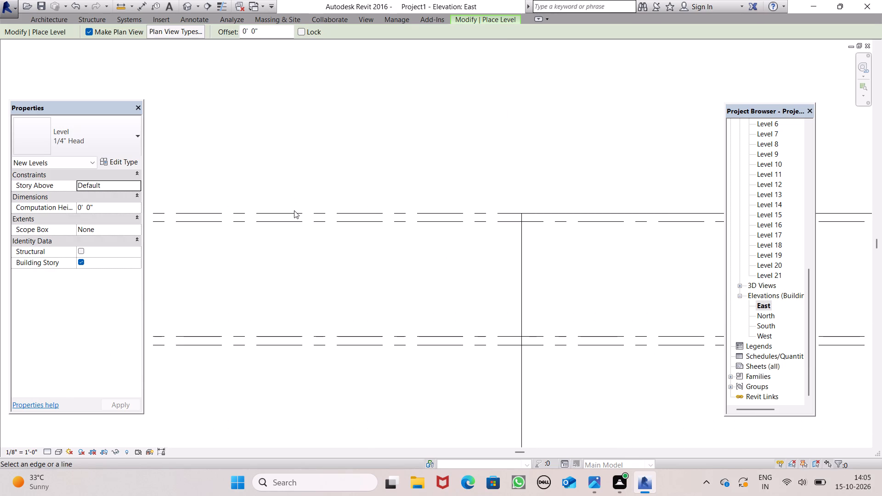
{"action": "left_click", "coordinate": [240, 27]}
{"action": "key", "text": "1"}
{"action": "key", "text": "Return"}
{"action": "left_click", "coordinate": [350, 209]}
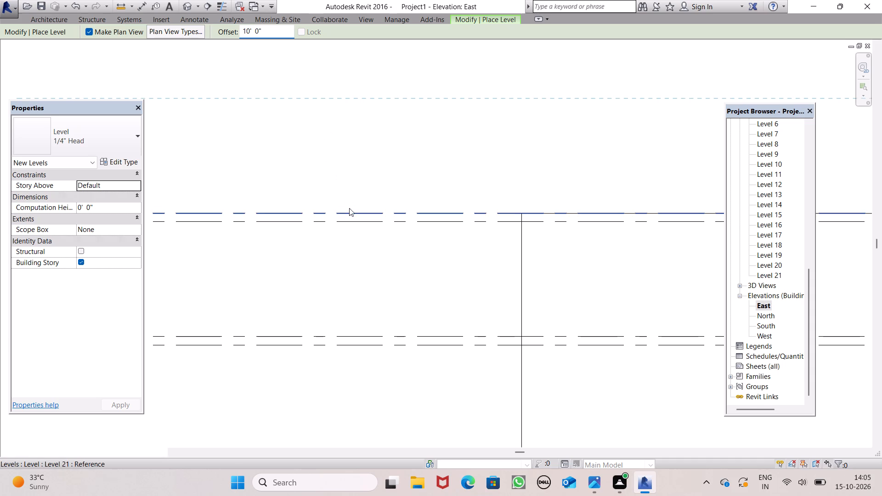
Add a new level 0' 9" above Level 22 by offsetting from the Level 22 line.
{"action": "scroll", "coordinate": [327, 151], "scroll_direction": "down", "scroll_amount": 1}
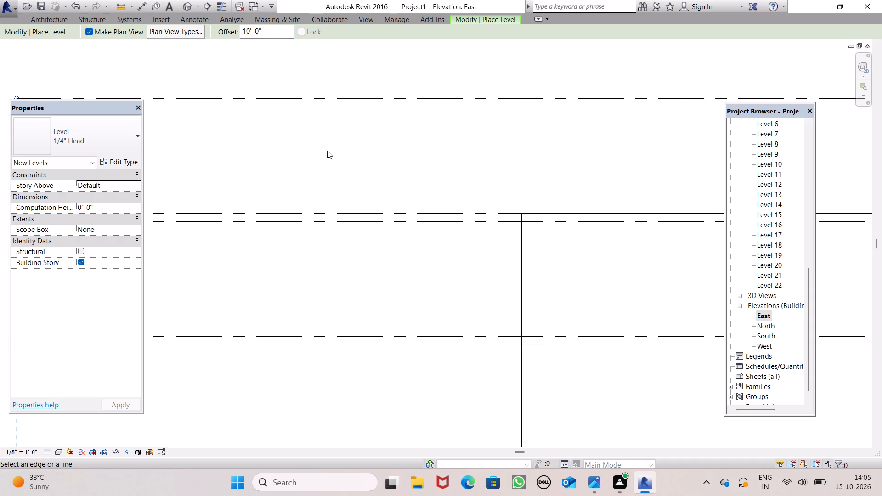
{"action": "scroll", "coordinate": [327, 151], "scroll_direction": "down", "scroll_amount": 2}
{"action": "scroll", "coordinate": [296, 88], "scroll_direction": "up", "scroll_amount": 7}
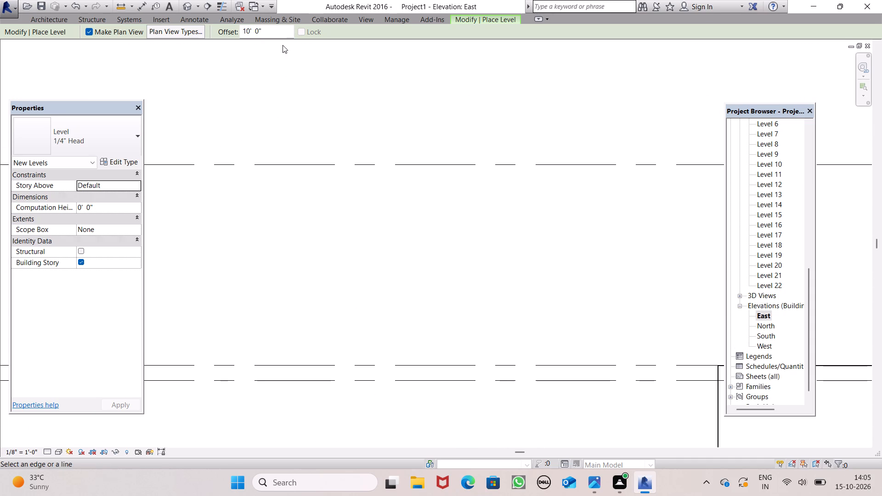
{"action": "left_click", "coordinate": [277, 33]}
{"action": "key", "text": "BackSpace"}
{"action": "key", "text": "BackSpace"}
{"action": "key", "text": "BackSpace"}
{"action": "key", "text": "BackSpace"}
{"action": "key", "text": "BackSpace"}
{"action": "key", "text": "BackSpace"}
{"action": "key", "text": "BackSpace"}
{"action": "key", "text": "BackSpace"}
{"action": "key", "text": "BackSpace"}
{"action": "key", "text": "BackSpace"}
{"action": "key", "text": "BackSpace"}
{"action": "key", "text": "BackSpace"}
{"action": "key", "text": "BackSpace"}
{"action": "key", "text": "BackSpace"}
{"action": "key", "text": "BackSpace"}
{"action": "key", "text": "BackSpace"}
{"action": "key", "text": "BackSpace"}
{"action": "key", "text": "BackSpace"}
{"action": "key", "text": "BackSpace"}
{"action": "key", "text": "9"}
{"action": "key", "text": "shift+quotedbl"}
{"action": "key", "text": "Return"}
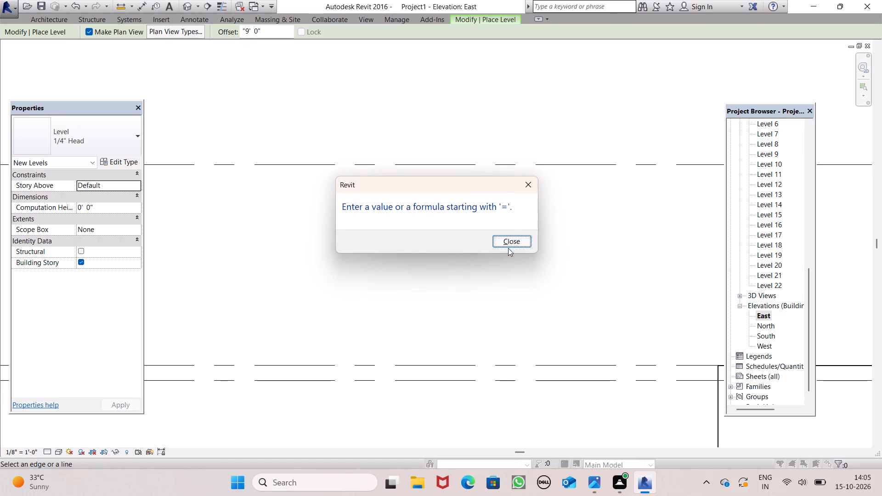
{"action": "left_click", "coordinate": [506, 244]}
{"action": "key", "text": "BackSpace"}
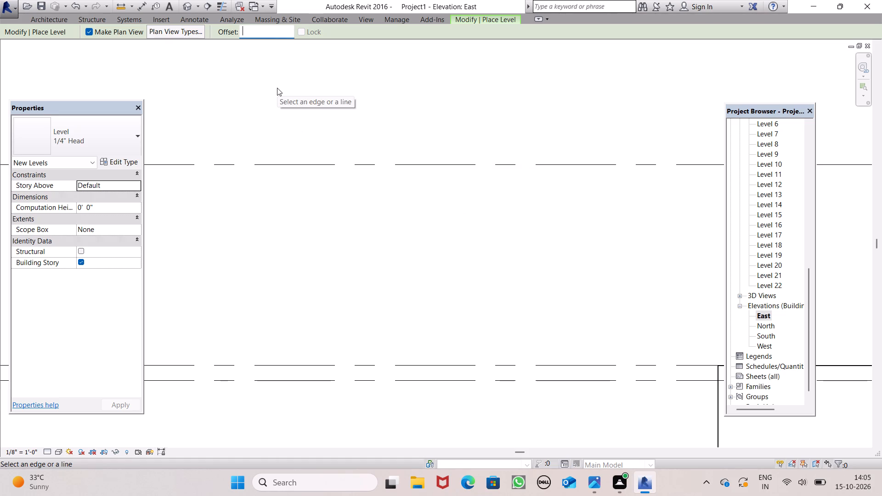
{"action": "key", "text": "9"}
{"action": "key", "text": "shift+quotedbl"}
{"action": "key", "text": "Return"}
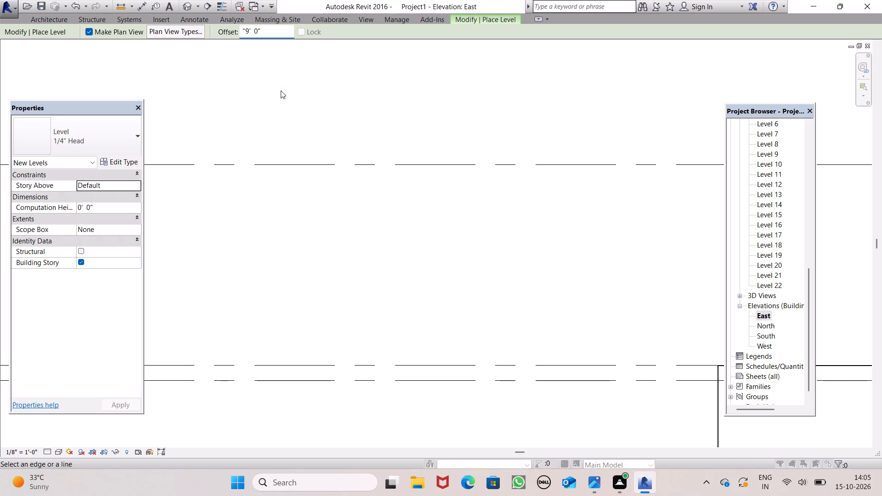
{"action": "left_click", "coordinate": [505, 246]}
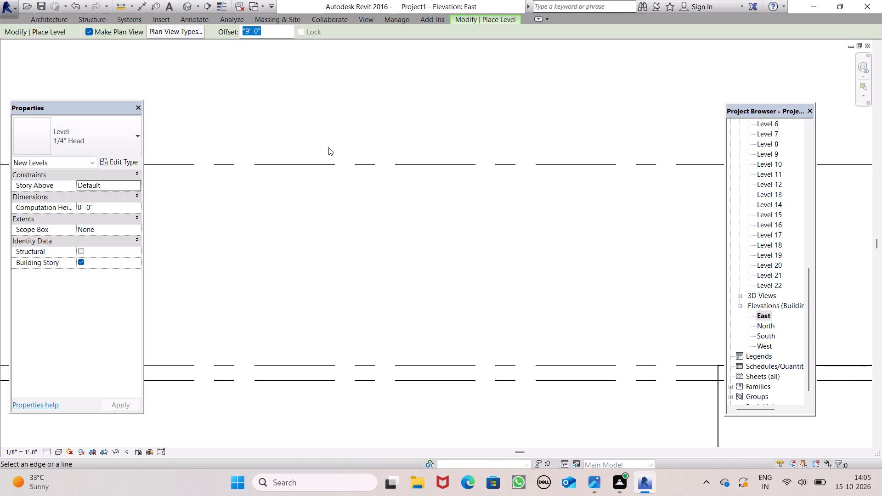
{"action": "key", "text": "BackSpace"}
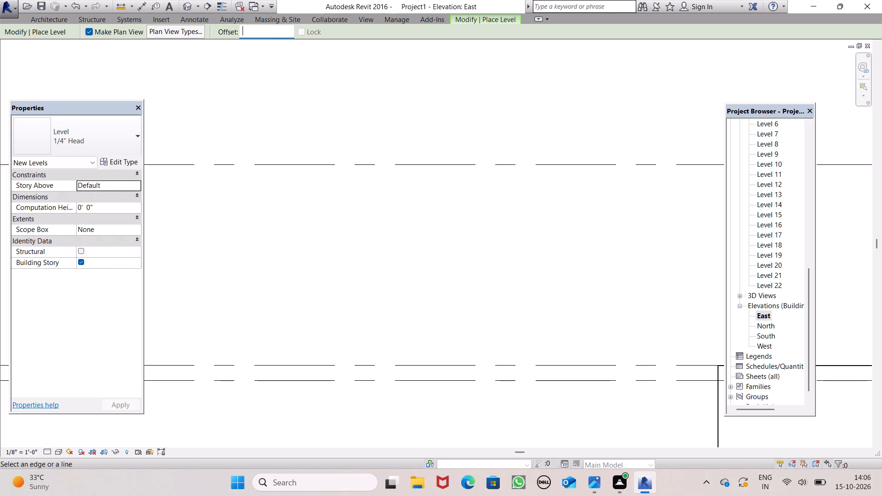
{"action": "key", "text": "9"}
{"action": "key", "text": "shift+quotedbl"}
{"action": "key", "text": "Return"}
{"action": "left_click", "coordinate": [284, 162]}
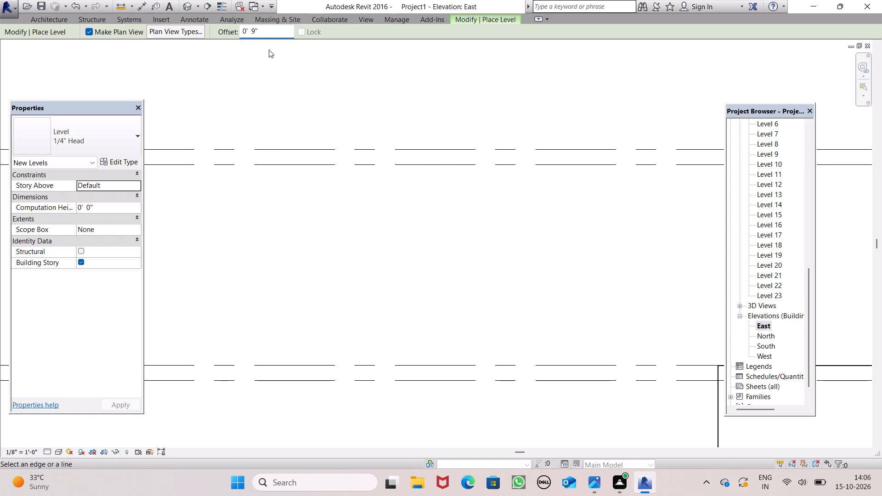
Add a new level above Level 23 by picking the Level 23 line with a 10' 0" offset.
{"action": "left_click", "coordinate": [269, 35]}
{"action": "key", "text": "BackSpace"}
{"action": "key", "text": "BackSpace"}
{"action": "key", "text": "BackSpace"}
{"action": "key", "text": "BackSpace"}
{"action": "key", "text": "BackSpace"}
{"action": "key", "text": "BackSpace"}
{"action": "key", "text": "BackSpace"}
{"action": "key", "text": "BackSpace"}
{"action": "key", "text": "BackSpace"}
{"action": "key", "text": "BackSpace"}
{"action": "key", "text": "BackSpace"}
{"action": "key", "text": "BackSpace"}
{"action": "key", "text": "BackSpace"}
{"action": "key", "text": "BackSpace"}
{"action": "key", "text": "BackSpace"}
{"action": "key", "text": "BackSpace"}
{"action": "key", "text": "BackSpace"}
{"action": "key", "text": "BackSpace"}
{"action": "left_click", "coordinate": [258, 30]}
{"action": "key", "text": "BackSpace"}
{"action": "key", "text": "BackSpace"}
{"action": "key", "text": "BackSpace"}
{"action": "key", "text": "BackSpace"}
{"action": "key", "text": "BackSpace"}
{"action": "key", "text": "BackSpace"}
{"action": "key", "text": "BackSpace"}
{"action": "key", "text": "BackSpace"}
{"action": "key", "text": "BackSpace"}
{"action": "key", "text": "BackSpace"}
{"action": "key", "text": "BackSpace"}
{"action": "key", "text": "BackSpace"}
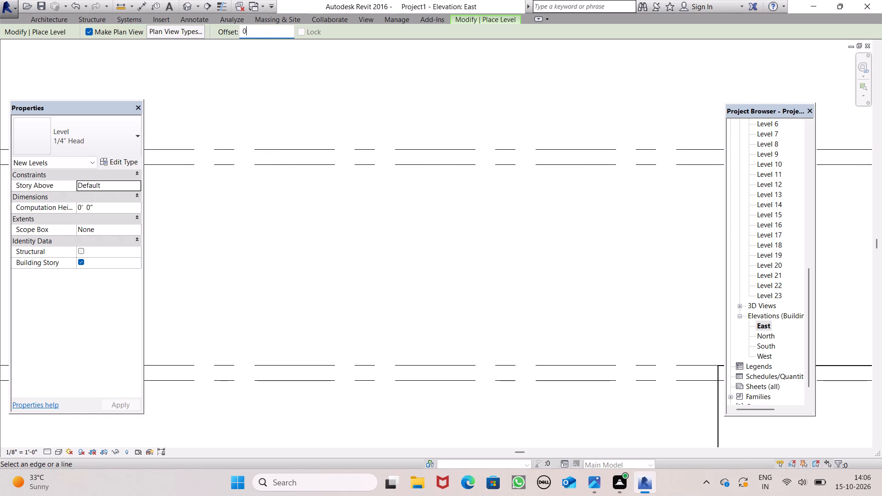
{"action": "type", "text": "10"}
{"action": "key", "text": "Return"}
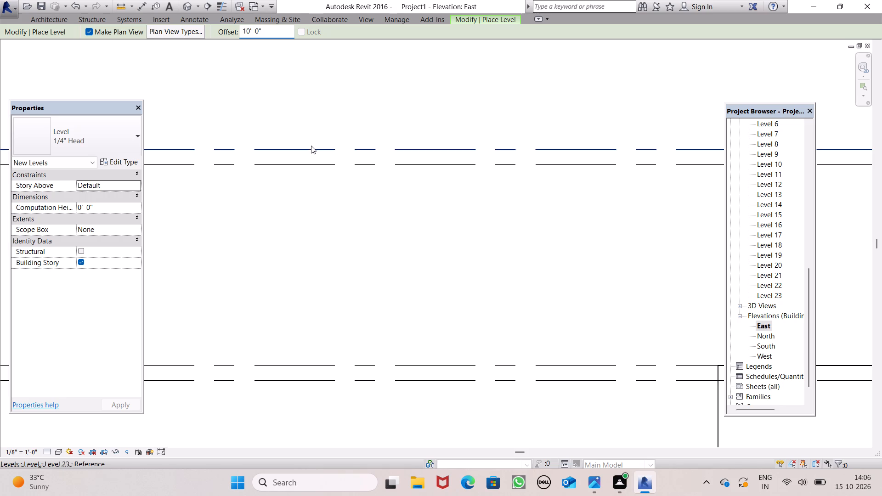
{"action": "left_click", "coordinate": [311, 147]}
Add a new level 0' 9" above Level 24 by offsetting from the Level 24 line.
{"action": "scroll", "coordinate": [308, 147], "scroll_direction": "down", "scroll_amount": 12}
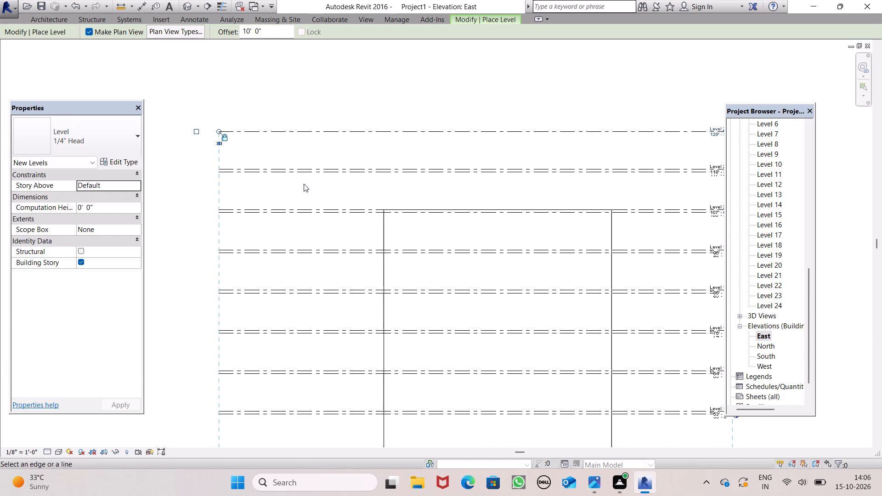
{"action": "scroll", "coordinate": [280, 108], "scroll_direction": "up", "scroll_amount": 7}
{"action": "left_click", "coordinate": [271, 37]}
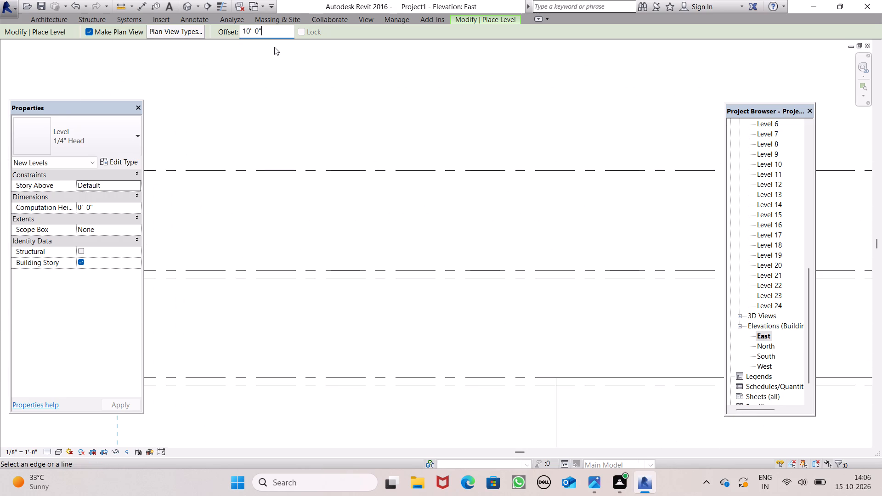
{"action": "key", "text": "BackSpace"}
{"action": "key", "text": "BackSpace"}
{"action": "key", "text": "BackSpace"}
{"action": "key", "text": "BackSpace"}
{"action": "key", "text": "BackSpace"}
{"action": "key", "text": "BackSpace"}
{"action": "key", "text": "BackSpace"}
{"action": "key", "text": "BackSpace"}
{"action": "key", "text": "BackSpace"}
{"action": "key", "text": "BackSpace"}
{"action": "key", "text": "BackSpace"}
{"action": "left_click", "coordinate": [279, 26]}
{"action": "key", "text": "BackSpace"}
{"action": "key", "text": "BackSpace"}
{"action": "key", "text": "BackSpace"}
{"action": "key", "text": "BackSpace"}
{"action": "key", "text": "BackSpace"}
{"action": "key", "text": "BackSpace"}
{"action": "key", "text": "BackSpace"}
{"action": "key", "text": "BackSpace"}
{"action": "key", "text": "BackSpace"}
{"action": "key", "text": "BackSpace"}
{"action": "key", "text": "BackSpace"}
{"action": "key", "text": "BackSpace"}
{"action": "key", "text": "9"}
{"action": "key", "text": "shift+Return"}
{"action": "key", "text": "Return"}
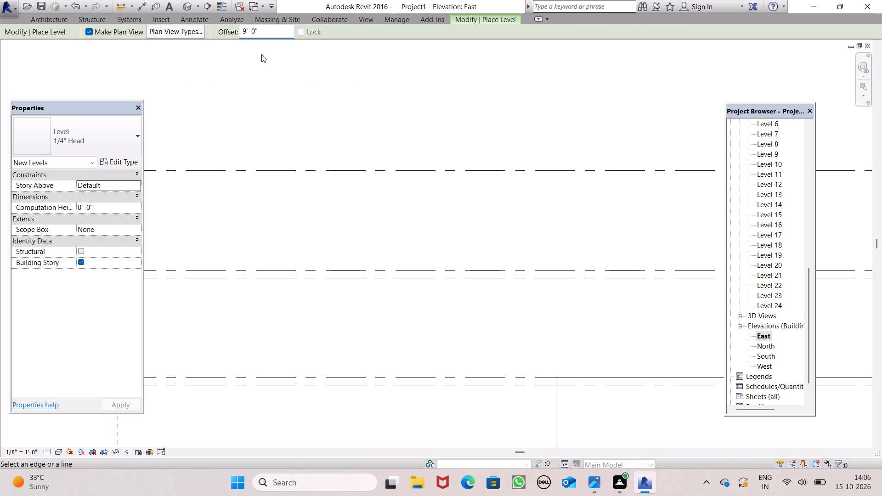
{"action": "left_click", "coordinate": [261, 33]}
{"action": "key", "text": "BackSpace"}
{"action": "key", "text": "BackSpace"}
{"action": "key", "text": "BackSpace"}
{"action": "key", "text": "BackSpace"}
{"action": "key", "text": "BackSpace"}
{"action": "key", "text": "shift+quotedbl"}
{"action": "key", "text": "Return"}
{"action": "left_click", "coordinate": [284, 167]}
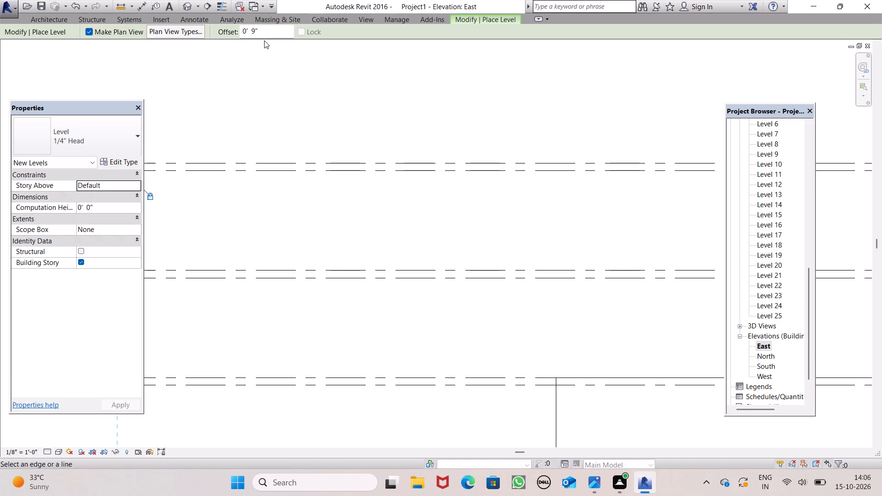
Add a new level above Level 25 by picking the Level 25 line with a 10' 0" offset.
{"action": "left_click", "coordinate": [264, 35]}
{"action": "key", "text": "BackSpace"}
{"action": "key", "text": "BackSpace"}
{"action": "key", "text": "BackSpace"}
{"action": "key", "text": "BackSpace"}
{"action": "key", "text": "BackSpace"}
{"action": "key", "text": "BackSpace"}
{"action": "key", "text": "BackSpace"}
{"action": "key", "text": "BackSpace"}
{"action": "key", "text": "BackSpace"}
{"action": "key", "text": "BackSpace"}
{"action": "key", "text": "BackSpace"}
{"action": "key", "text": "BackSpace"}
{"action": "type", "text": "10'"}
{"action": "key", "text": "Return"}
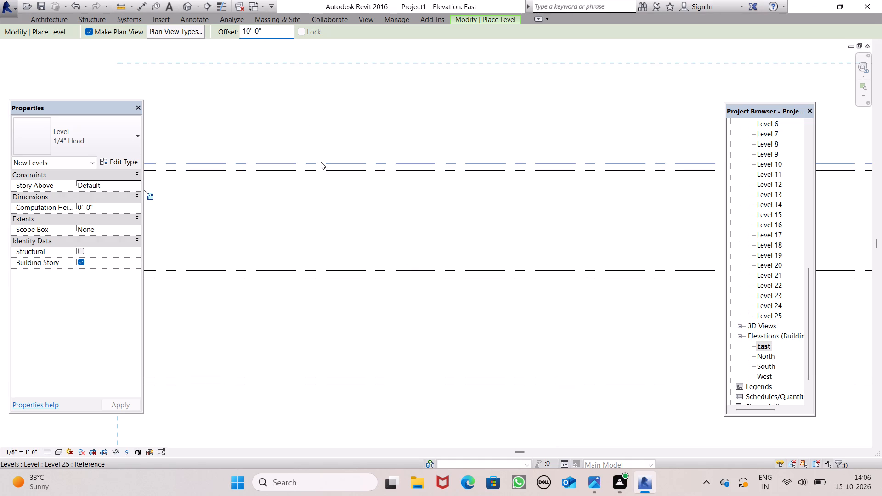
{"action": "left_click", "coordinate": [321, 162]}
Add a new level 0' 9" above Level 26 by offsetting from the Level 26 line.
{"action": "scroll", "coordinate": [284, 117], "scroll_direction": "down", "scroll_amount": 6}
{"action": "scroll", "coordinate": [211, 238], "scroll_direction": "down", "scroll_amount": 1}
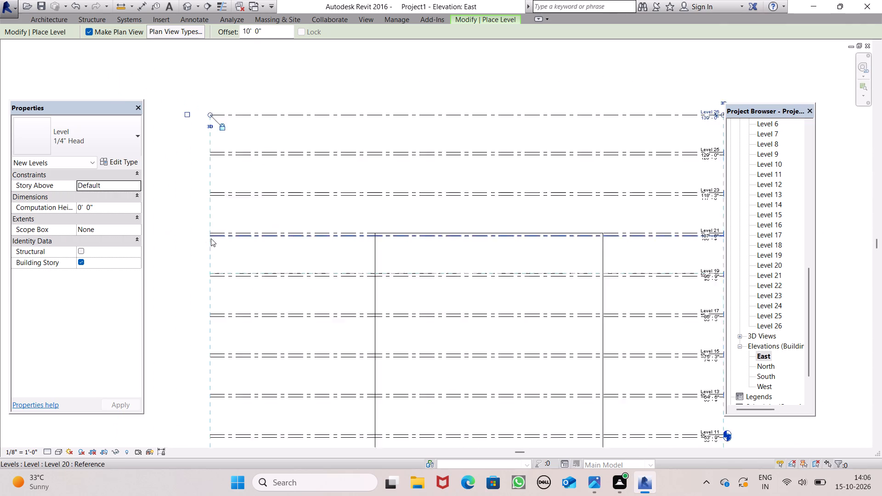
{"action": "scroll", "coordinate": [211, 238], "scroll_direction": "down", "scroll_amount": 2}
{"action": "scroll", "coordinate": [557, 175], "scroll_direction": "up", "scroll_amount": 7}
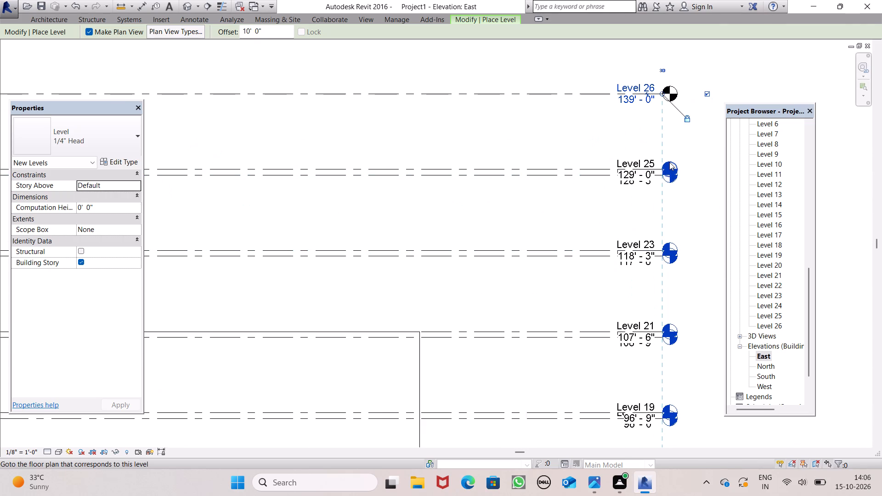
{"action": "scroll", "coordinate": [616, 205], "scroll_direction": "down", "scroll_amount": 2}
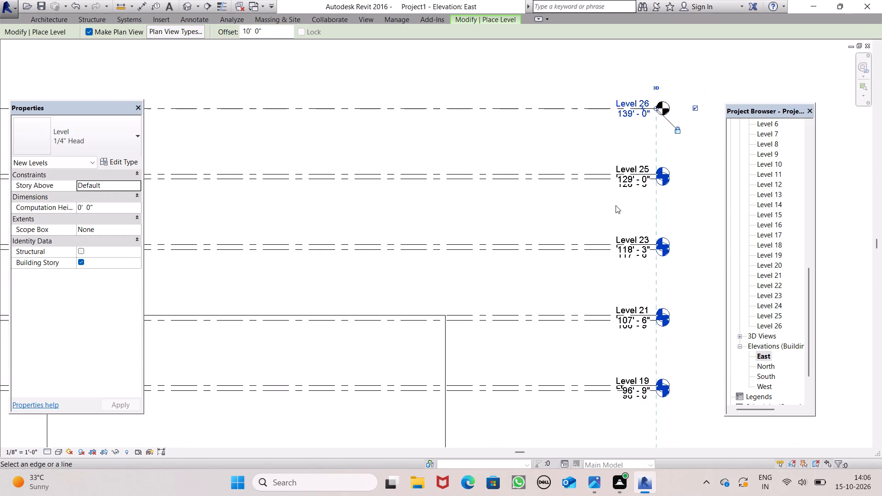
{"action": "scroll", "coordinate": [616, 205], "scroll_direction": "down", "scroll_amount": 3}
{"action": "scroll", "coordinate": [203, 138], "scroll_direction": "up", "scroll_amount": 7}
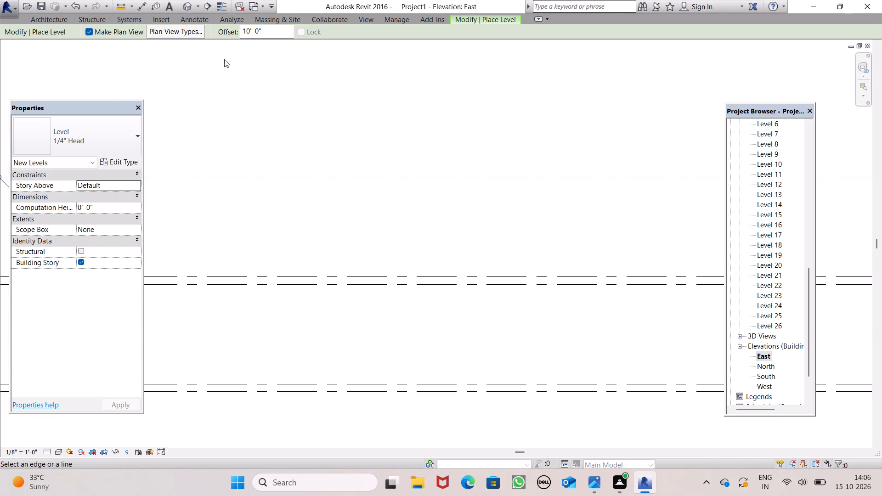
{"action": "left_click", "coordinate": [269, 27]}
{"action": "left_click_drag", "start_coordinate": [266, 14], "coordinate": [266, 0]}
{"action": "key", "text": "BackSpace"}
{"action": "key", "text": "BackSpace"}
{"action": "key", "text": "BackSpace"}
{"action": "key", "text": "BackSpace"}
{"action": "key", "text": "BackSpace"}
{"action": "key", "text": "BackSpace"}
{"action": "key", "text": "BackSpace"}
{"action": "key", "text": "BackSpace"}
{"action": "key", "text": "BackSpace"}
{"action": "key", "text": "BackSpace"}
{"action": "key", "text": "BackSpace"}
{"action": "key", "text": "BackSpace"}
{"action": "key", "text": "BackSpace"}
{"action": "key", "text": "BackSpace"}
{"action": "key", "text": "BackSpace"}
{"action": "key", "text": "9"}
{"action": "key", "text": "shift+quotedbl"}
{"action": "key", "text": "Return"}
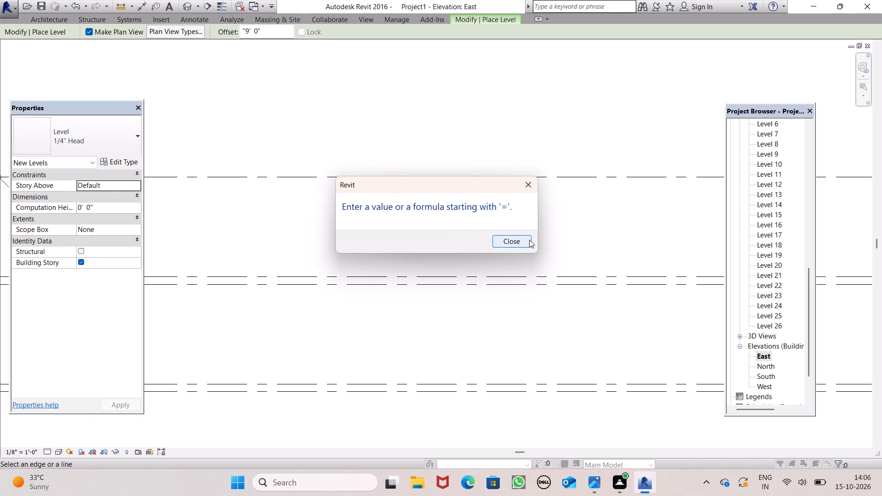
{"action": "left_click", "coordinate": [529, 241]}
{"action": "key", "text": "BackSpace"}
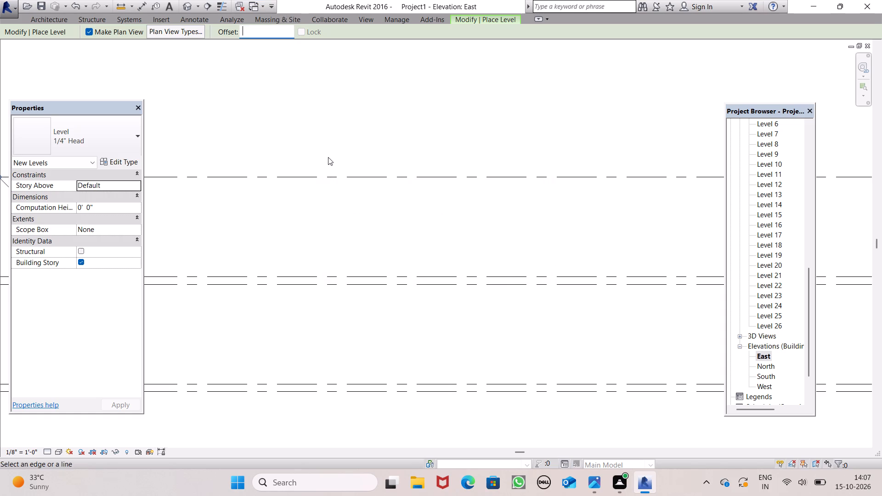
{"action": "key", "text": "9"}
{"action": "key", "text": "shift+quotedbl"}
{"action": "key", "text": "Return"}
{"action": "left_click", "coordinate": [296, 175]}
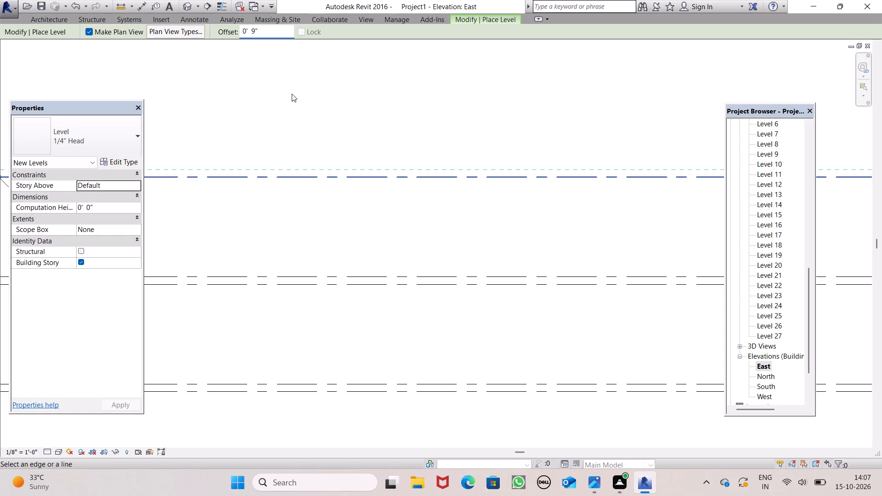
Add a new level above Level 27 by picking the Level 27 line with a 10' 0" offset.
{"action": "left_click_drag", "start_coordinate": [269, 27], "coordinate": [274, 14]}
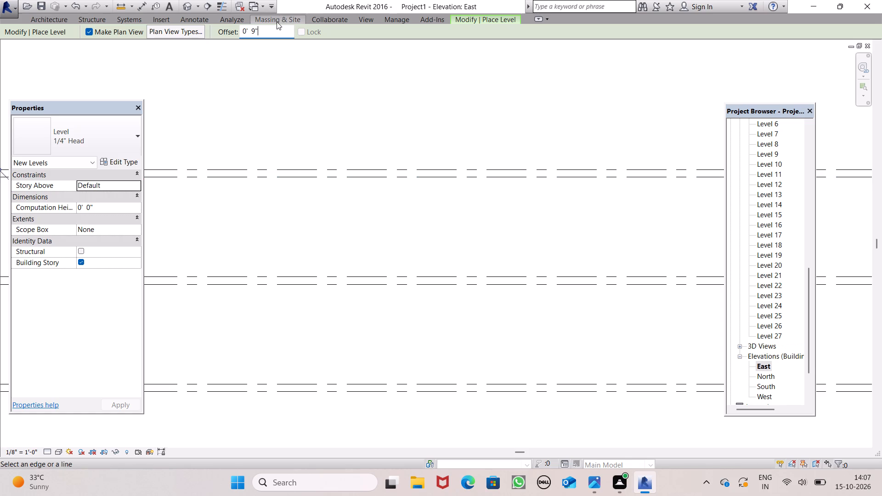
{"action": "key", "text": "BackSpace"}
{"action": "key", "text": "BackSpace"}
{"action": "key", "text": "BackSpace"}
{"action": "key", "text": "BackSpace"}
{"action": "key", "text": "BackSpace"}
{"action": "key", "text": "BackSpace"}
{"action": "key", "text": "BackSpace"}
{"action": "key", "text": "BackSpace"}
{"action": "key", "text": "BackSpace"}
{"action": "key", "text": "BackSpace"}
{"action": "key", "text": "BackSpace"}
{"action": "key", "text": "BackSpace"}
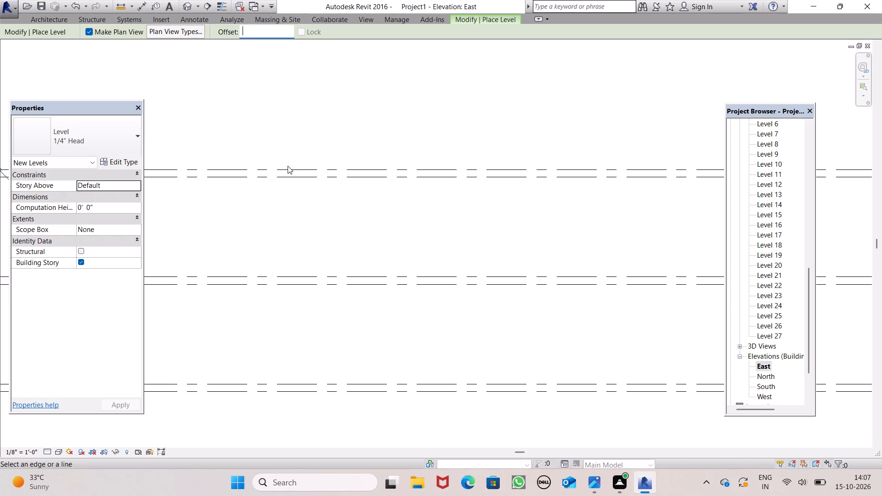
{"action": "key", "text": "1"}
{"action": "key", "text": "0"}
{"action": "key", "text": "apostrophe"}
{"action": "key", "text": "Return"}
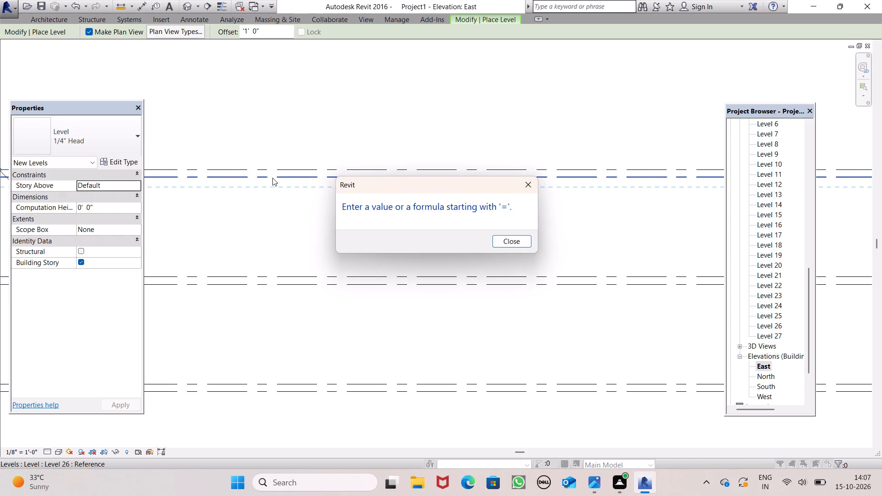
{"action": "left_click", "coordinate": [530, 184]}
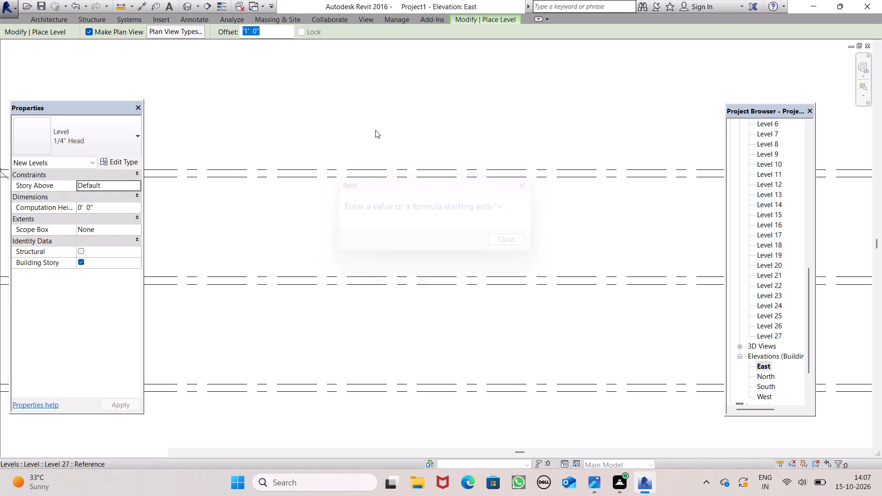
{"action": "key", "text": "BackSpace"}
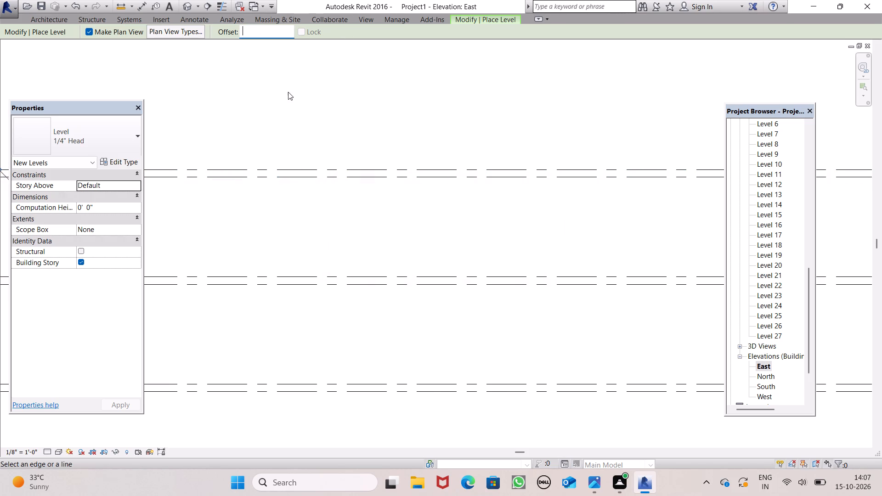
{"action": "key", "text": "1"}
{"action": "key", "text": "0"}
{"action": "left_click", "coordinate": [273, 27]}
{"action": "key", "text": "BackSpace"}
{"action": "key", "text": "BackSpace"}
{"action": "key", "text": "BackSpace"}
{"action": "key", "text": "BackSpace"}
{"action": "key", "text": "BackSpace"}
{"action": "key", "text": "BackSpace"}
{"action": "key", "text": "BackSpace"}
{"action": "key", "text": "BackSpace"}
{"action": "key", "text": "BackSpace"}
{"action": "key", "text": "BackSpace"}
{"action": "type", "text": "10"}
{"action": "key", "text": "apostrophe"}
{"action": "key", "text": "Return"}
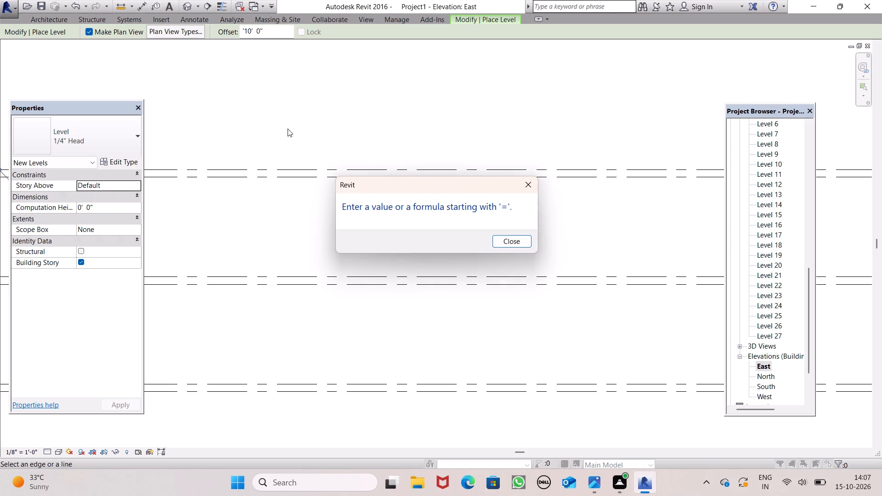
{"action": "left_click_drag", "start_coordinate": [510, 243], "coordinate": [492, 230]}
{"action": "left_click", "coordinate": [247, 36]}
{"action": "left_click", "coordinate": [517, 243]}
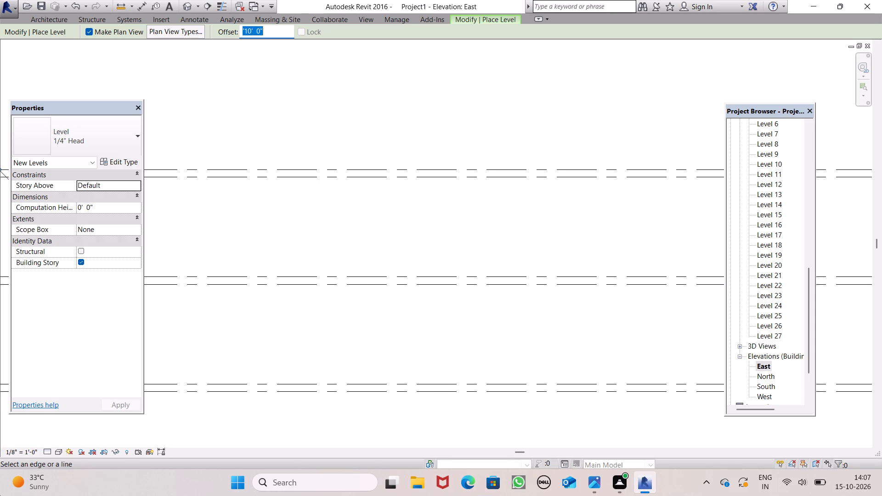
{"action": "key", "text": "BackSpace"}
{"action": "type", "text": "10"}
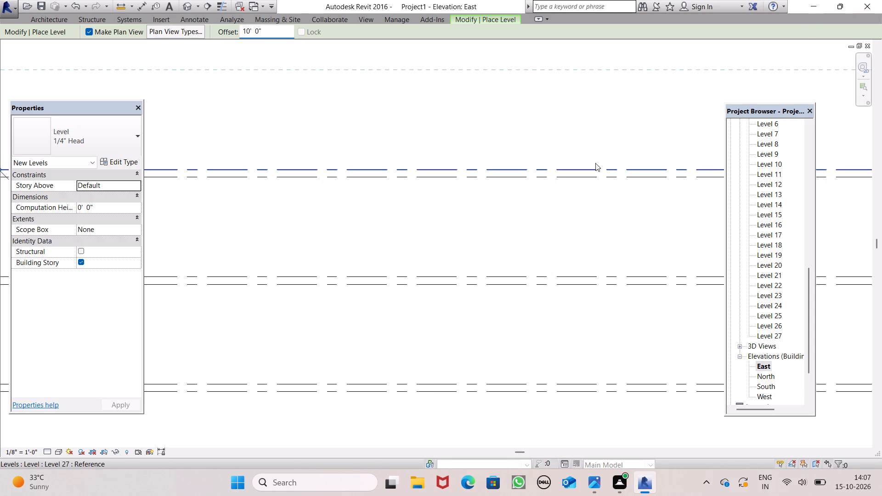
{"action": "left_click", "coordinate": [562, 169]}
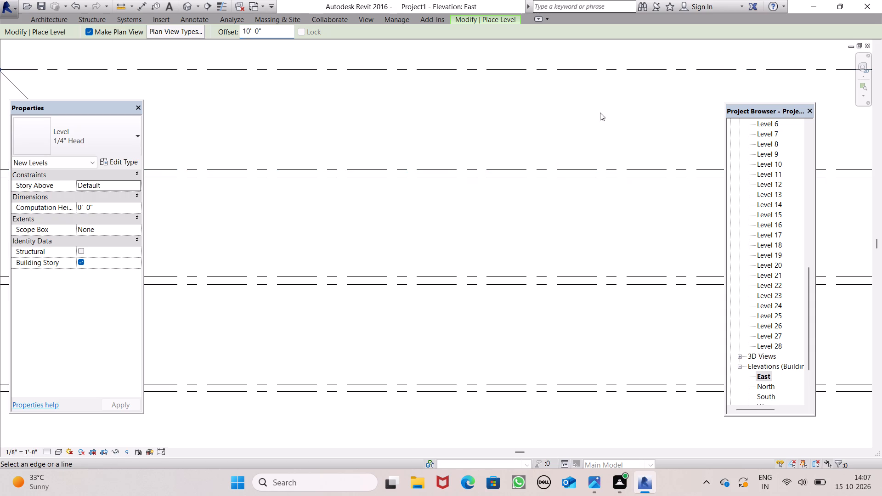
Examine the full stack of levels against the height of the building walls in the East elevation.
{"action": "key", "text": "space"}
{"action": "scroll", "coordinate": [593, 134], "scroll_direction": "down", "scroll_amount": 7}
{"action": "key", "text": "space"}
{"action": "key", "text": "space"}
{"action": "scroll", "coordinate": [568, 151], "scroll_direction": "down", "scroll_amount": 4}
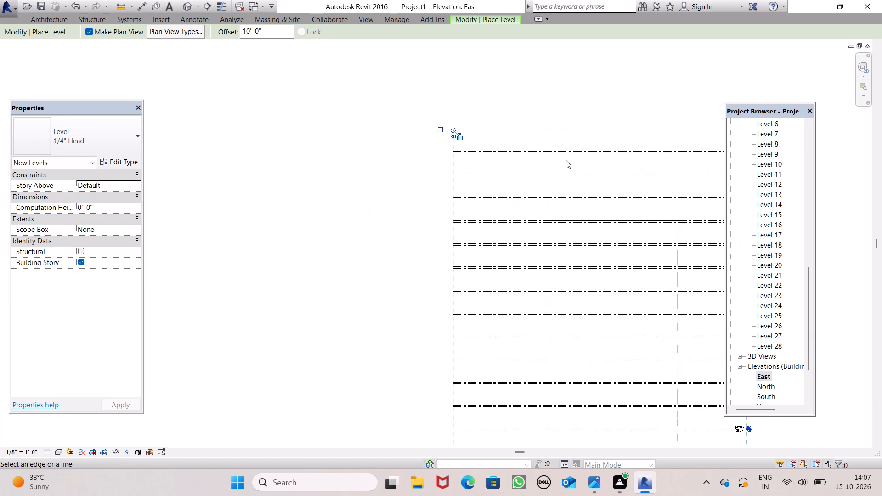
{"action": "scroll", "coordinate": [630, 259], "scroll_direction": "down", "scroll_amount": 2}
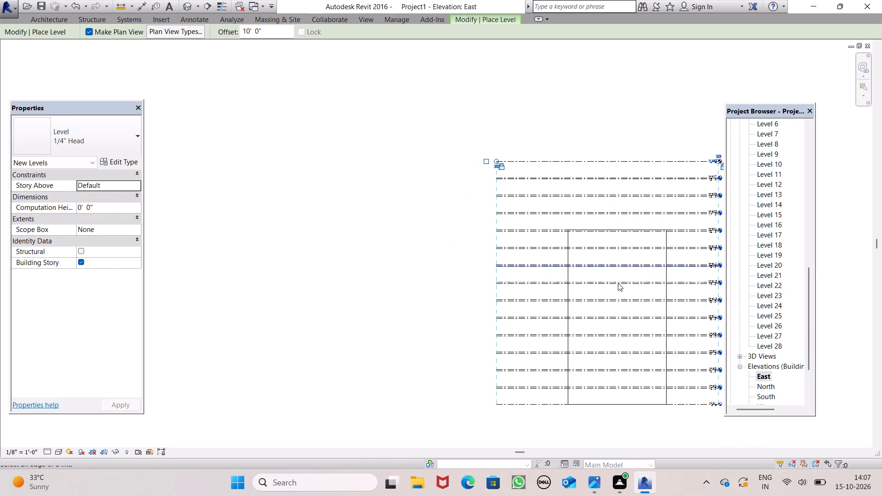
{"action": "scroll", "coordinate": [575, 370], "scroll_direction": "up", "scroll_amount": 2}
{"action": "scroll", "coordinate": [575, 370], "scroll_direction": "down", "scroll_amount": 1}
{"action": "scroll", "coordinate": [575, 370], "scroll_direction": "up", "scroll_amount": 1}
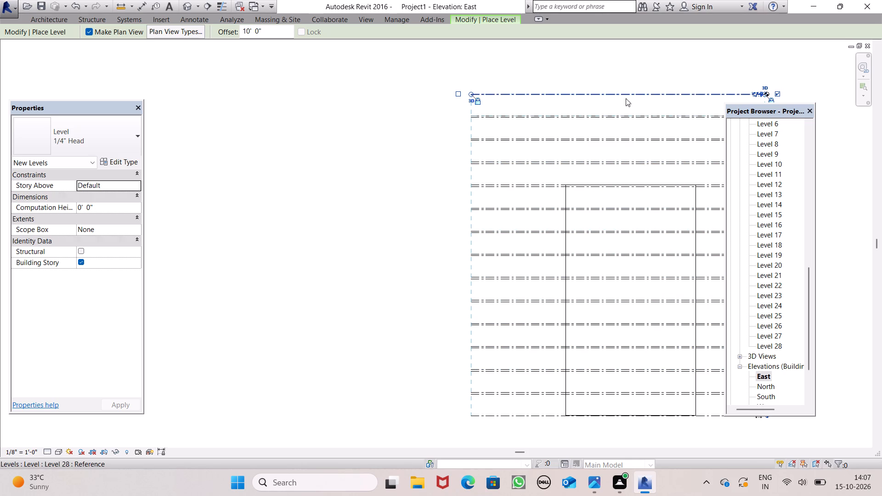
{"action": "scroll", "coordinate": [669, 205], "scroll_direction": "down", "scroll_amount": 3}
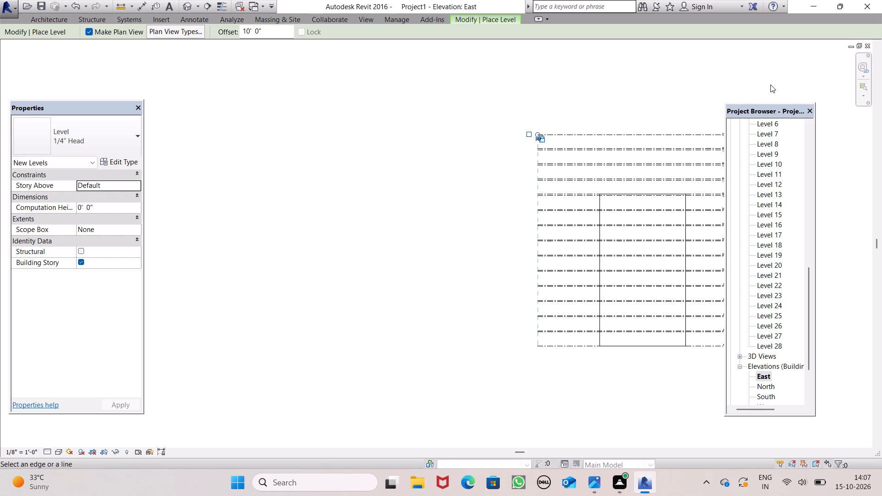
{"action": "scroll", "coordinate": [770, 85], "scroll_direction": "up", "scroll_amount": 3}
{"action": "scroll", "coordinate": [770, 85], "scroll_direction": "down", "scroll_amount": 1}
{"action": "scroll", "coordinate": [770, 85], "scroll_direction": "up", "scroll_amount": 1}
{"action": "scroll", "coordinate": [399, 115], "scroll_direction": "down", "scroll_amount": 4}
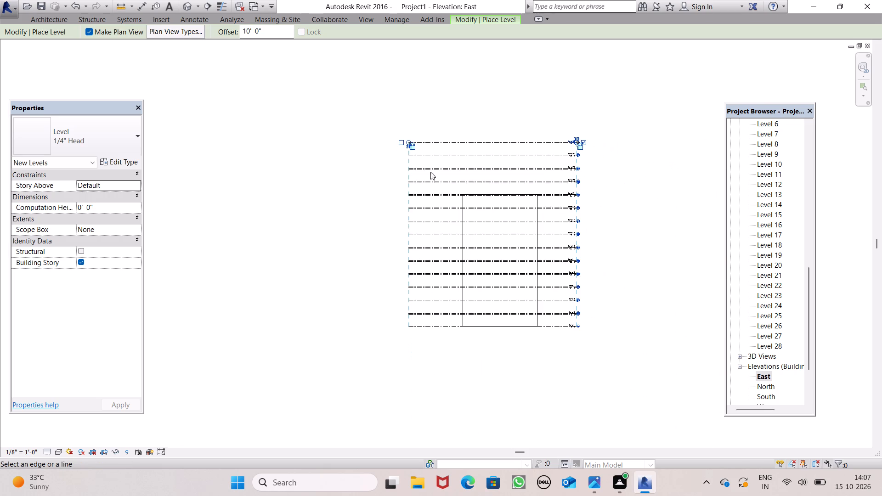
{"action": "scroll", "coordinate": [454, 121], "scroll_direction": "down", "scroll_amount": 1}
{"action": "scroll", "coordinate": [454, 121], "scroll_direction": "up", "scroll_amount": 1}
{"action": "scroll", "coordinate": [454, 121], "scroll_direction": "down", "scroll_amount": 1}
{"action": "scroll", "coordinate": [454, 121], "scroll_direction": "up", "scroll_amount": 5}
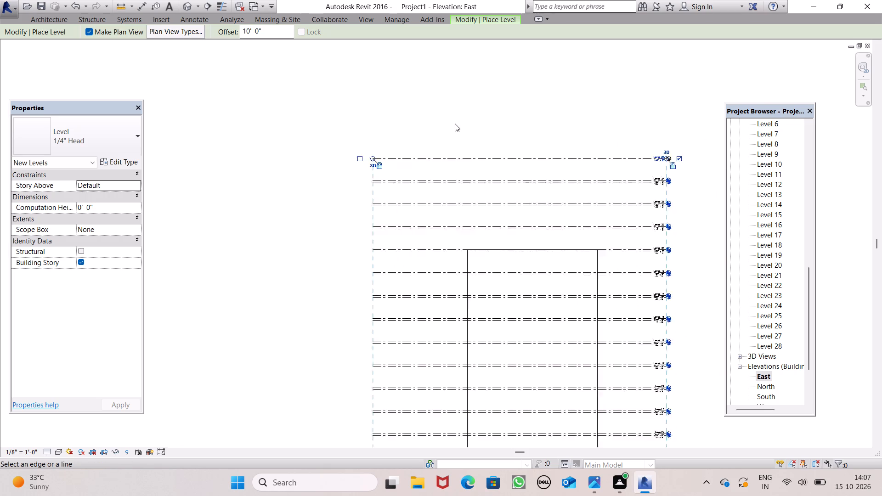
{"action": "scroll", "coordinate": [455, 124], "scroll_direction": "up", "scroll_amount": 1}
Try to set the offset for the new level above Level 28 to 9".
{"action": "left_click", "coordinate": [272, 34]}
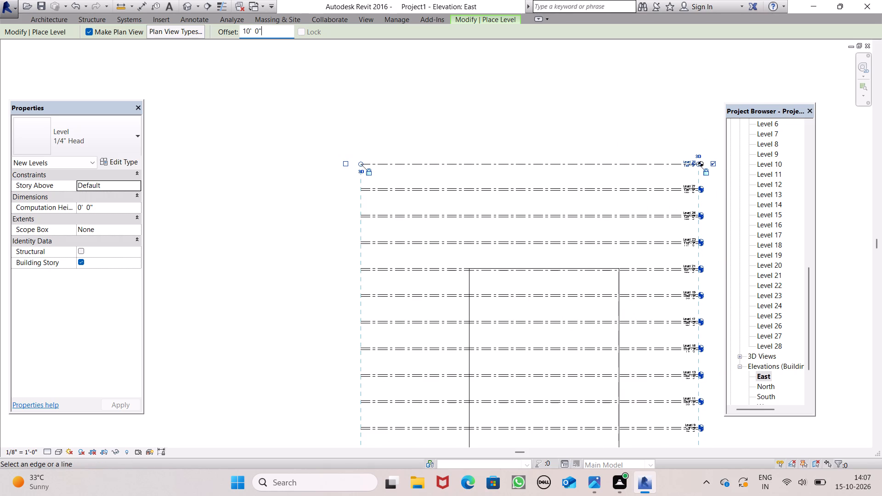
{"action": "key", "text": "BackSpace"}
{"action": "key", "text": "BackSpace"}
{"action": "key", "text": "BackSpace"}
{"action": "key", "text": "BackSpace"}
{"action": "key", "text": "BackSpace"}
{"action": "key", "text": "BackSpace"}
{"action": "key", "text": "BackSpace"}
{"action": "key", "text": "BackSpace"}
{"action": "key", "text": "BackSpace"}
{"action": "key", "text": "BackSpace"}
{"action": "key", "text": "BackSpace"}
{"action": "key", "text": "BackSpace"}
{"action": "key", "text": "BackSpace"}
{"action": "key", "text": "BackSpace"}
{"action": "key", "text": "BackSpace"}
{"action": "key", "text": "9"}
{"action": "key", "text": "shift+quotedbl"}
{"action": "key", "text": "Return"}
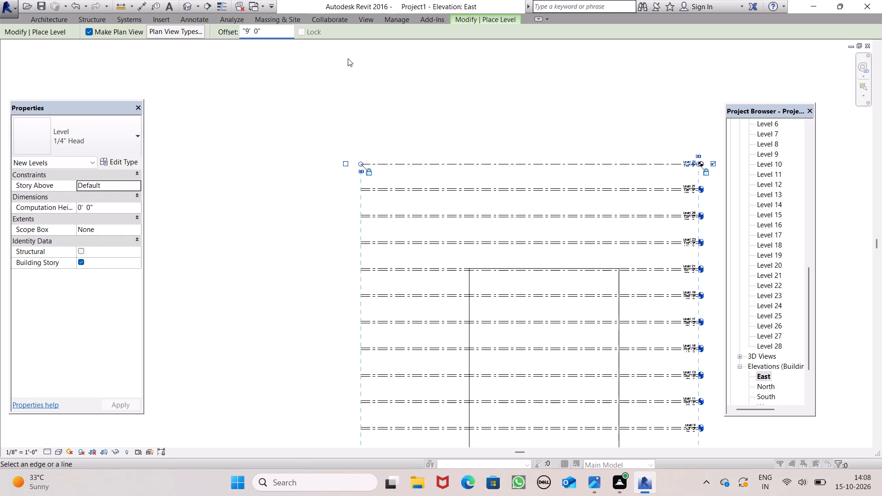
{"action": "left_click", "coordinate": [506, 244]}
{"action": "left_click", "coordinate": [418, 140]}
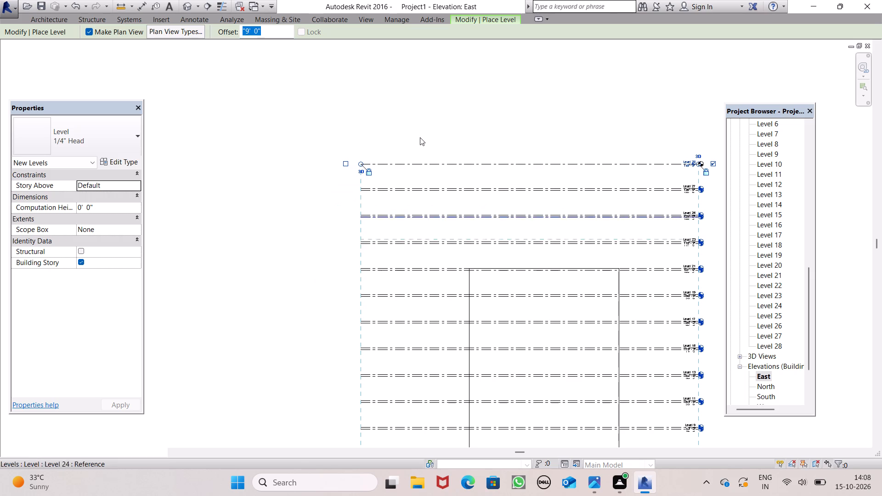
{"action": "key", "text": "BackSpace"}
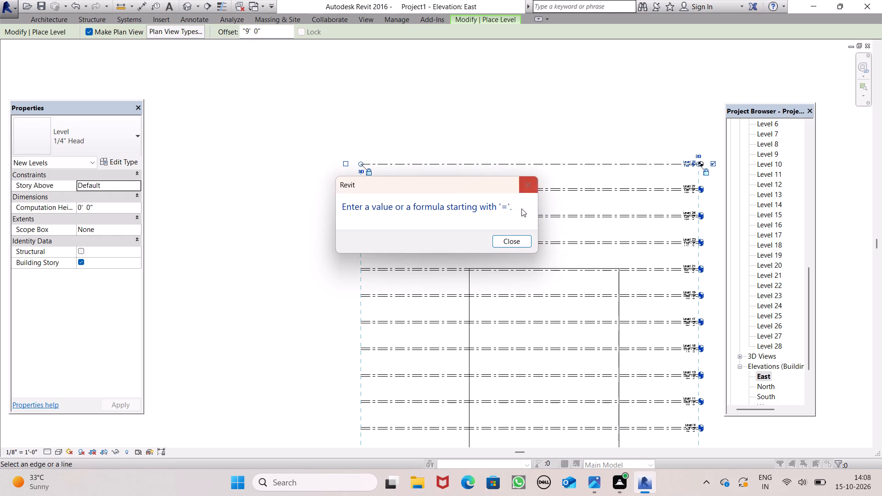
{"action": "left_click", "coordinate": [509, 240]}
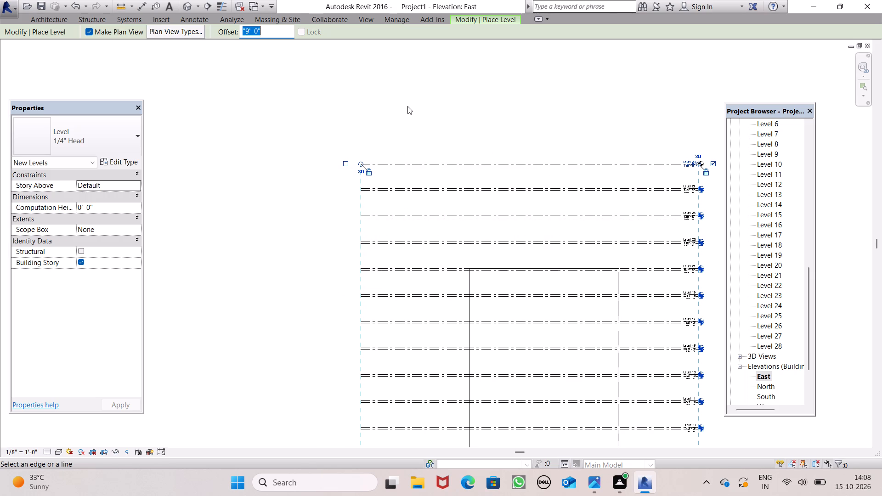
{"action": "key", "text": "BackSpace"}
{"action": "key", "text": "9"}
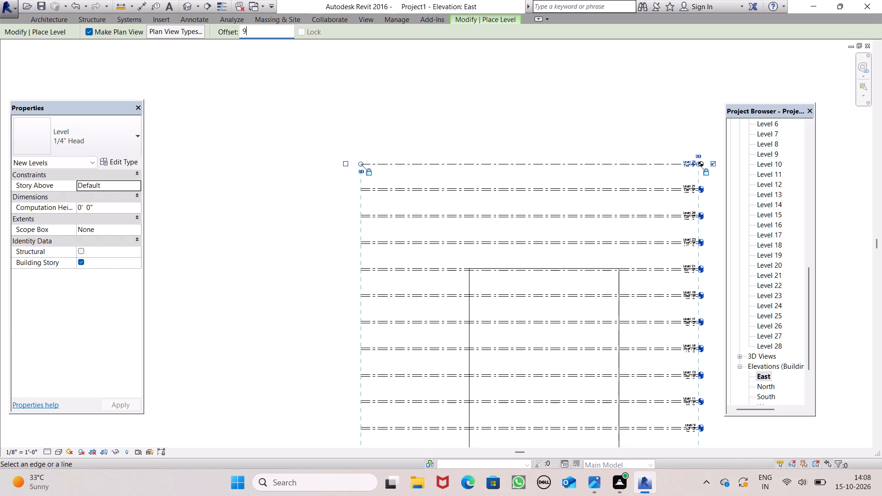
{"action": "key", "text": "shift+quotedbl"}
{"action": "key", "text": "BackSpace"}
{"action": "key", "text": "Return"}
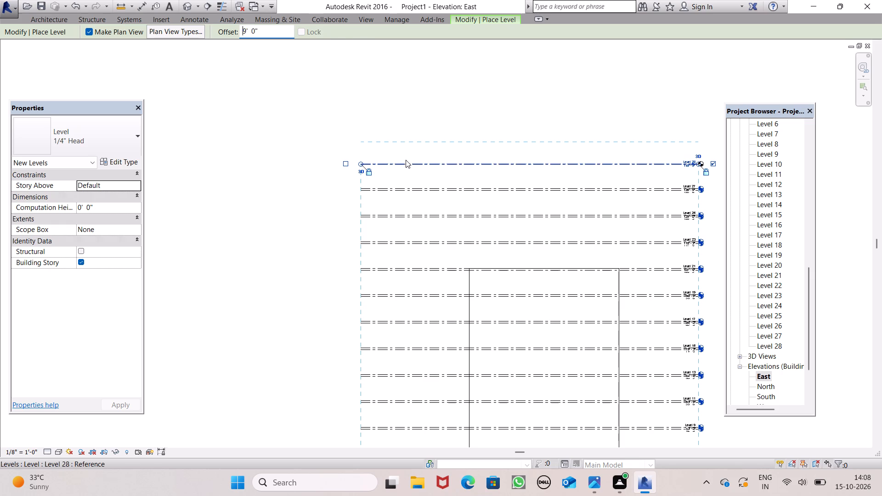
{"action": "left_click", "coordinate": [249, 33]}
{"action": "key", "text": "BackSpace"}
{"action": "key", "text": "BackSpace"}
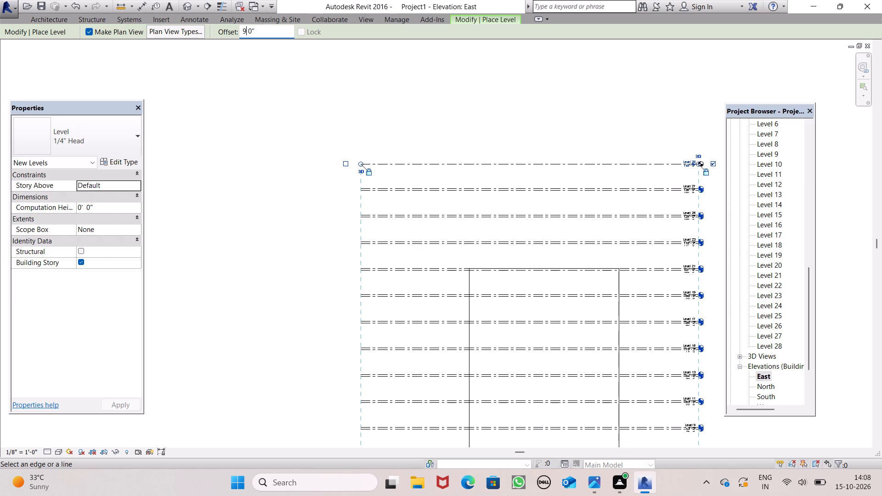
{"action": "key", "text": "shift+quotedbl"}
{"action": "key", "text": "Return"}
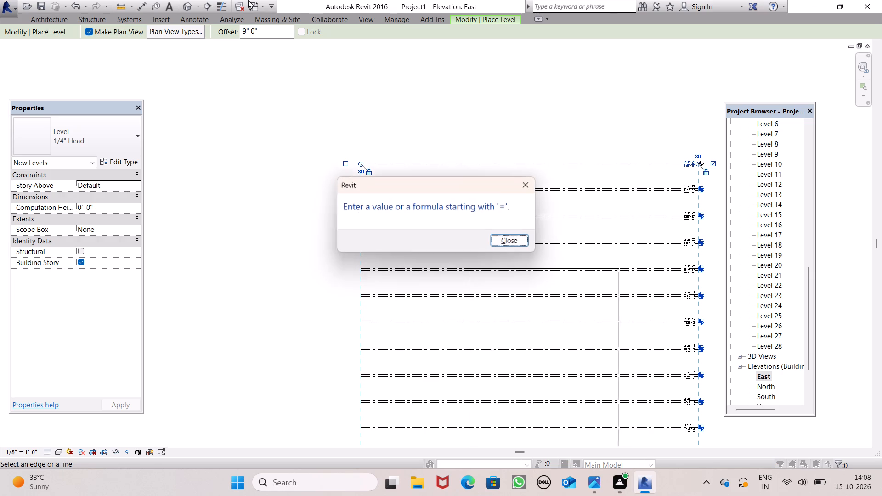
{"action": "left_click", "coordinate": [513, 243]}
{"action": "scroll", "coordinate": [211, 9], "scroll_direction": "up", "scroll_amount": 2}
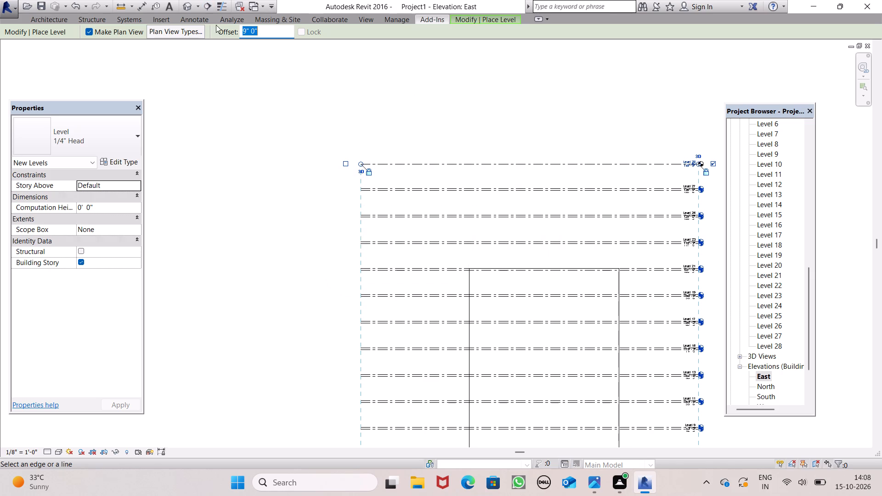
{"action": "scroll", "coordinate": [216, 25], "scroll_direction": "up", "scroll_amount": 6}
Add a new level above Level 28 by picking the Level 28 line with a 0' 9" offset.
{"action": "left_click", "coordinate": [267, 35]}
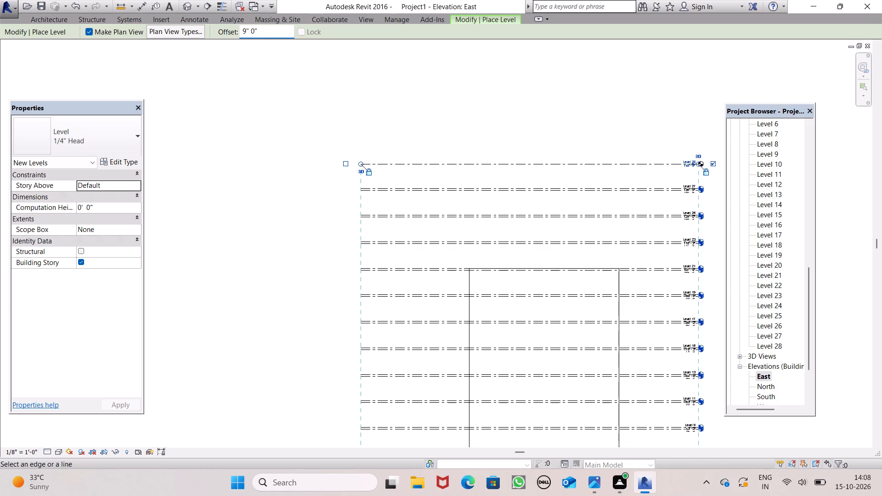
{"action": "key", "text": "BackSpace"}
{"action": "key", "text": "BackSpace"}
{"action": "key", "text": "BackSpace"}
{"action": "key", "text": "BackSpace"}
{"action": "key", "text": "BackSpace"}
{"action": "key", "text": "9"}
{"action": "key", "text": "shift+quotedbl"}
{"action": "key", "text": "Return"}
{"action": "scroll", "coordinate": [435, 158], "scroll_direction": "down", "scroll_amount": 1}
{"action": "scroll", "coordinate": [435, 158], "scroll_direction": "up", "scroll_amount": 1}
{"action": "scroll", "coordinate": [435, 158], "scroll_direction": "down", "scroll_amount": 1}
{"action": "scroll", "coordinate": [435, 158], "scroll_direction": "up", "scroll_amount": 2}
{"action": "left_click", "coordinate": [433, 159]}
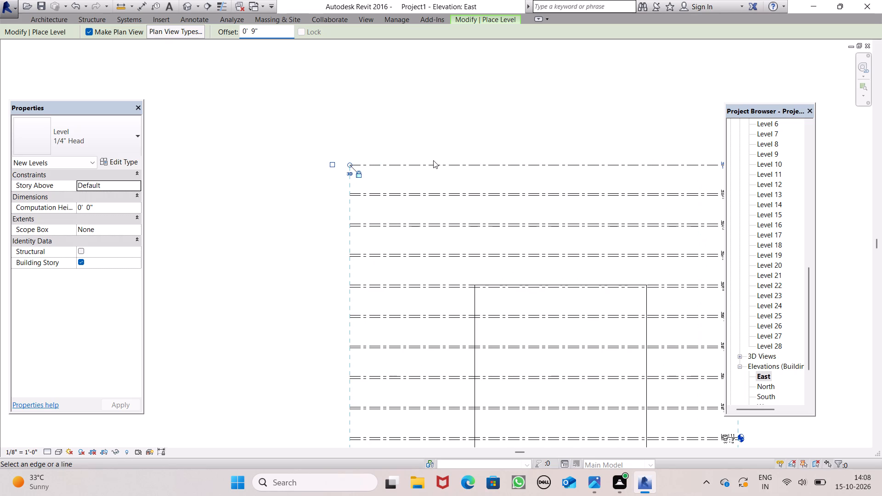
{"action": "left_click", "coordinate": [433, 162]}
Examine the names, elevations and spacing of the topmost levels in the East elevation.
{"action": "scroll", "coordinate": [419, 113], "scroll_direction": "up", "scroll_amount": 8}
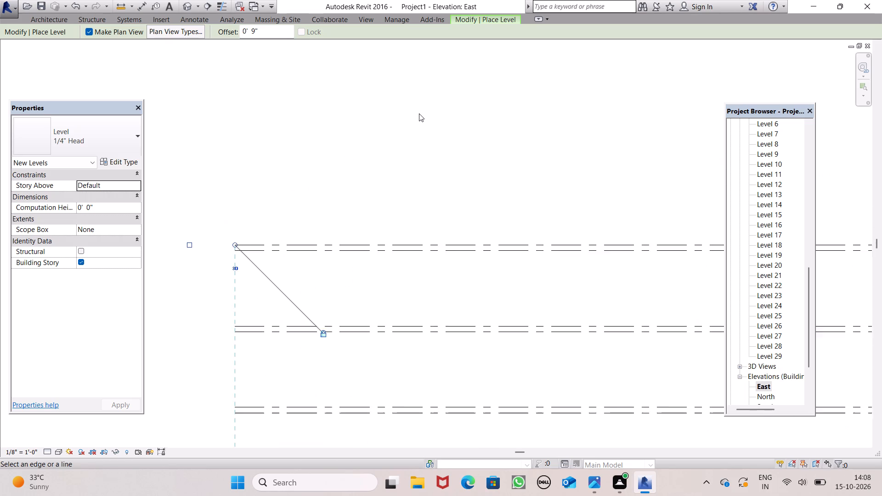
{"action": "scroll", "coordinate": [416, 140], "scroll_direction": "down", "scroll_amount": 6}
{"action": "scroll", "coordinate": [402, 189], "scroll_direction": "down", "scroll_amount": 2}
{"action": "scroll", "coordinate": [689, 212], "scroll_direction": "up", "scroll_amount": 2}
{"action": "scroll", "coordinate": [689, 212], "scroll_direction": "down", "scroll_amount": 1}
{"action": "scroll", "coordinate": [689, 212], "scroll_direction": "up", "scroll_amount": 1}
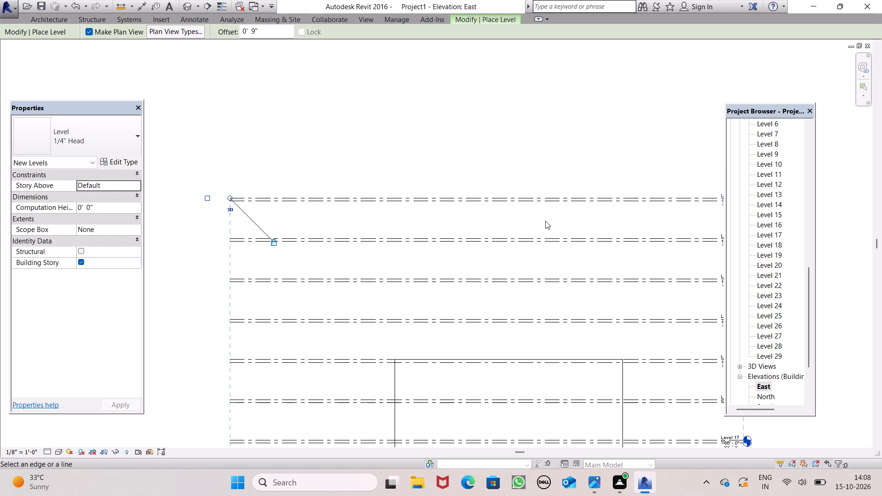
{"action": "scroll", "coordinate": [545, 221], "scroll_direction": "up", "scroll_amount": 1}
{"action": "scroll", "coordinate": [557, 216], "scroll_direction": "down", "scroll_amount": 6}
{"action": "scroll", "coordinate": [595, 210], "scroll_direction": "down", "scroll_amount": 1}
{"action": "scroll", "coordinate": [631, 212], "scroll_direction": "up", "scroll_amount": 6}
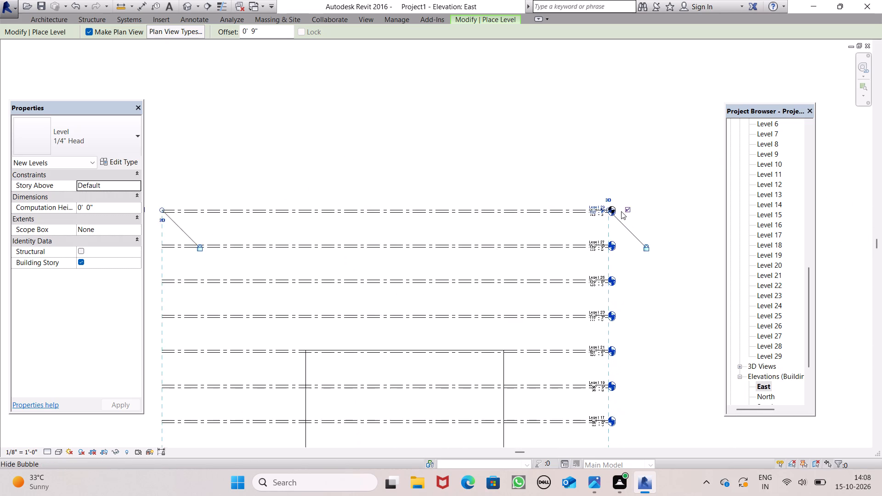
{"action": "scroll", "coordinate": [594, 207], "scroll_direction": "up", "scroll_amount": 8}
{"action": "scroll", "coordinate": [551, 198], "scroll_direction": "up", "scroll_amount": 2}
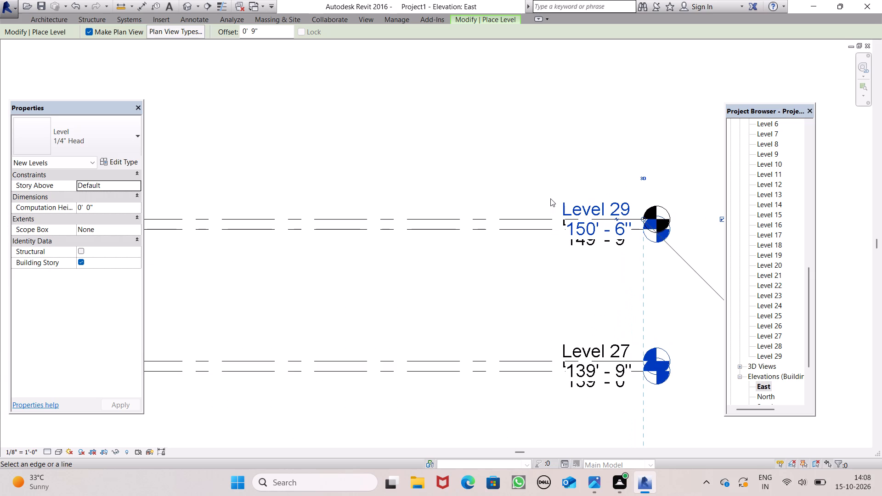
{"action": "scroll", "coordinate": [554, 197], "scroll_direction": "down", "scroll_amount": 1}
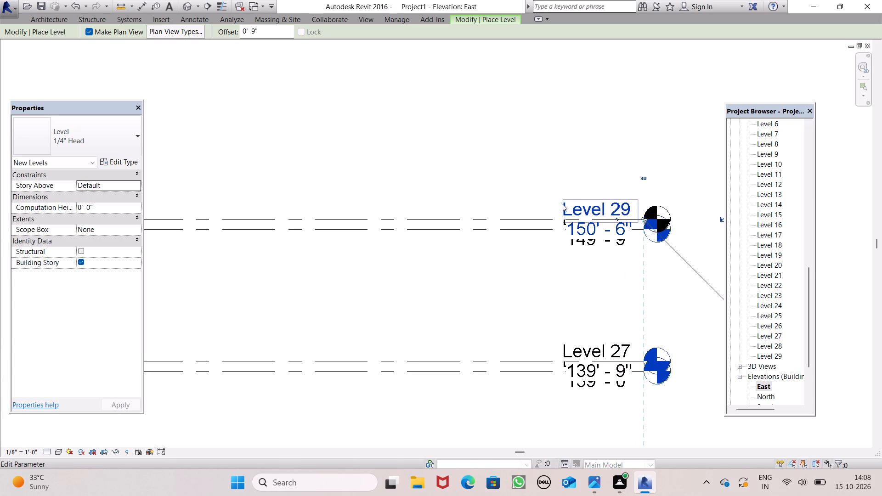
{"action": "scroll", "coordinate": [562, 205], "scroll_direction": "up", "scroll_amount": 1}
{"action": "scroll", "coordinate": [561, 206], "scroll_direction": "down", "scroll_amount": 2}
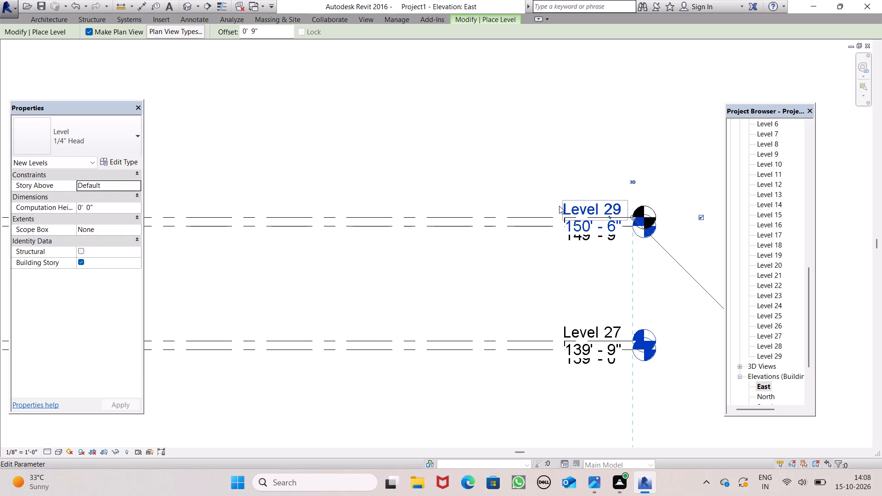
{"action": "scroll", "coordinate": [559, 206], "scroll_direction": "down", "scroll_amount": 6}
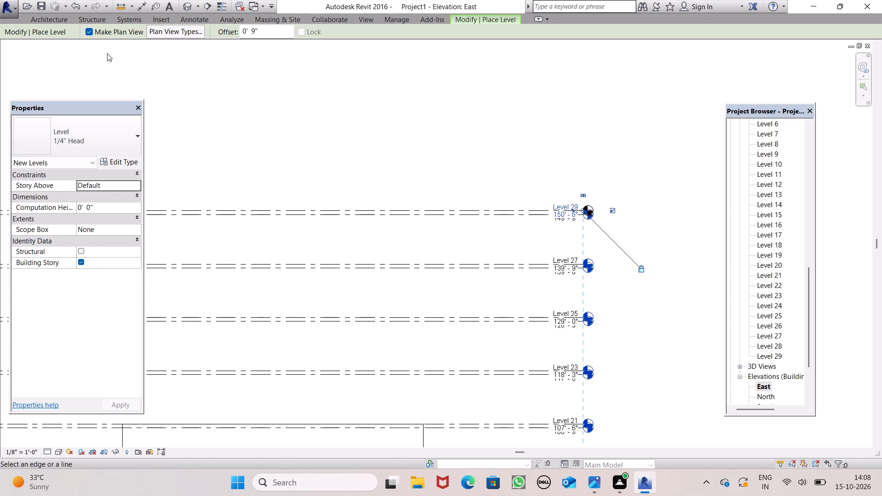
Add a new level above Level 29 by picking the Level 29 line with a 10' 0" offset.
{"action": "left_click", "coordinate": [273, 32]}
{"action": "key", "text": "BackSpace"}
{"action": "key", "text": "BackSpace"}
{"action": "key", "text": "BackSpace"}
{"action": "key", "text": "BackSpace"}
{"action": "key", "text": "BackSpace"}
{"action": "key", "text": "BackSpace"}
{"action": "key", "text": "BackSpace"}
{"action": "key", "text": "BackSpace"}
{"action": "key", "text": "BackSpace"}
{"action": "key", "text": "BackSpace"}
{"action": "key", "text": "BackSpace"}
{"action": "key", "text": "BackSpace"}
{"action": "key", "text": "BackSpace"}
{"action": "key", "text": "BackSpace"}
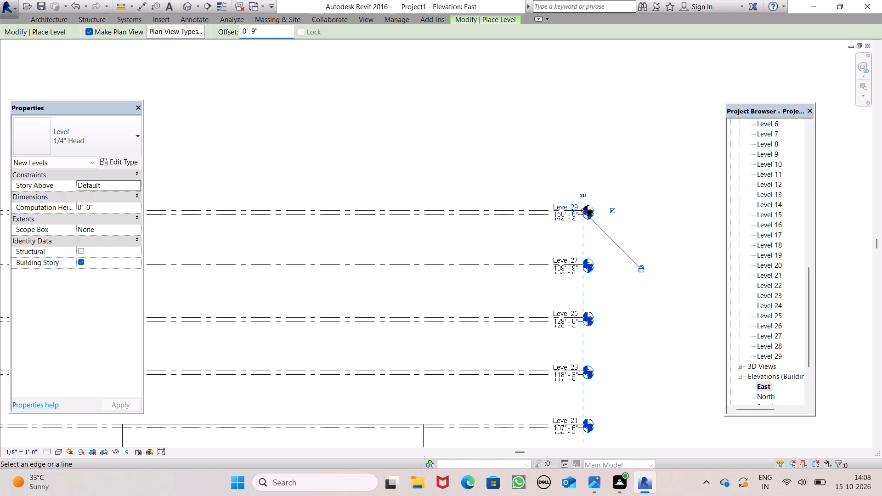
{"action": "left_click", "coordinate": [276, 32]}
{"action": "key", "text": "BackSpace"}
{"action": "key", "text": "BackSpace"}
{"action": "key", "text": "BackSpace"}
{"action": "key", "text": "BackSpace"}
{"action": "key", "text": "BackSpace"}
{"action": "key", "text": "BackSpace"}
{"action": "key", "text": "BackSpace"}
{"action": "key", "text": "BackSpace"}
{"action": "key", "text": "BackSpace"}
{"action": "key", "text": "BackSpace"}
{"action": "key", "text": "BackSpace"}
{"action": "key", "text": "BackSpace"}
{"action": "type", "text": "10"}
{"action": "key", "text": "apostrophe"}
{"action": "key", "text": "Return"}
{"action": "left_click", "coordinate": [300, 207]}
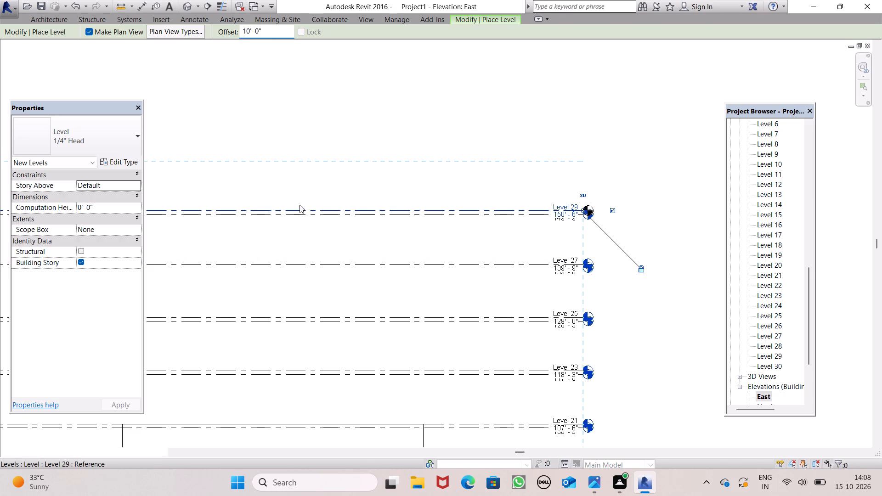
Add a new level above Level 30 by picking the Level 30 line with a 0' 9" offset.
{"action": "left_click", "coordinate": [274, 25]}
{"action": "left_click", "coordinate": [277, 39]}
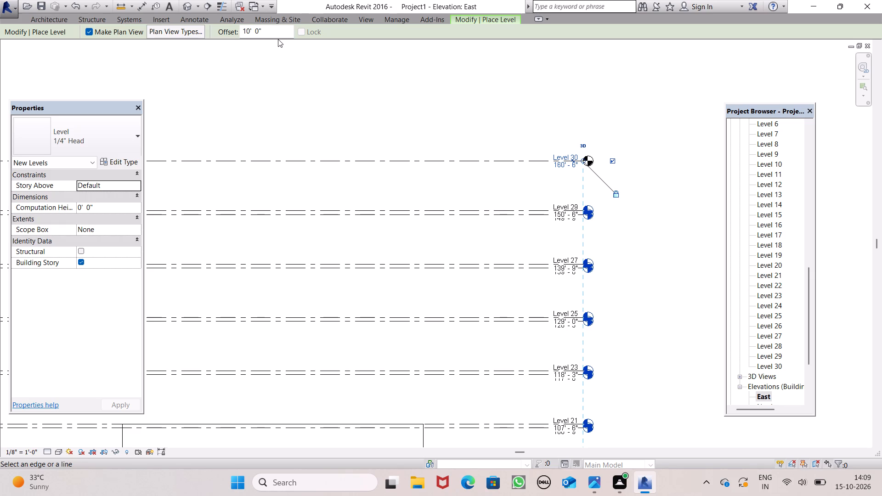
{"action": "left_click", "coordinate": [276, 32]}
{"action": "key", "text": "BackSpace"}
{"action": "key", "text": "BackSpace"}
{"action": "key", "text": "BackSpace"}
{"action": "key", "text": "BackSpace"}
{"action": "key", "text": "BackSpace"}
{"action": "key", "text": "BackSpace"}
{"action": "key", "text": "BackSpace"}
{"action": "key", "text": "BackSpace"}
{"action": "key", "text": "BackSpace"}
{"action": "key", "text": "BackSpace"}
{"action": "key", "text": "BackSpace"}
{"action": "key", "text": "BackSpace"}
{"action": "key", "text": "BackSpace"}
{"action": "key", "text": "9"}
{"action": "key", "text": "shift+quotedbl"}
{"action": "key", "text": "Return"}
{"action": "left_click", "coordinate": [293, 156]}
Add a new level above Level 31 by picking the Level 31 line with a 10' 0" offset.
{"action": "scroll", "coordinate": [289, 91], "scroll_direction": "up", "scroll_amount": 1}
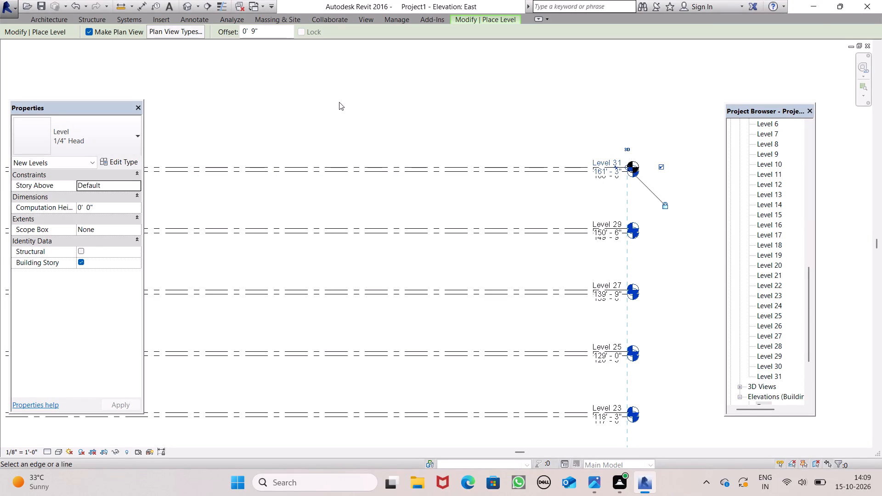
{"action": "left_click", "coordinate": [266, 34]}
{"action": "key", "text": "BackSpace"}
{"action": "key", "text": "BackSpace"}
{"action": "key", "text": "BackSpace"}
{"action": "key", "text": "BackSpace"}
{"action": "key", "text": "BackSpace"}
{"action": "key", "text": "BackSpace"}
{"action": "key", "text": "BackSpace"}
{"action": "key", "text": "BackSpace"}
{"action": "key", "text": "BackSpace"}
{"action": "key", "text": "BackSpace"}
{"action": "key", "text": "BackSpace"}
{"action": "key", "text": "BackSpace"}
{"action": "key", "text": "BackSpace"}
{"action": "key", "text": "BackSpace"}
{"action": "key", "text": "BackSpace"}
{"action": "key", "text": "BackSpace"}
{"action": "key", "text": "BackSpace"}
{"action": "key", "text": "BackSpace"}
{"action": "key", "text": "BackSpace"}
{"action": "key", "text": "BackSpace"}
{"action": "left_click", "coordinate": [264, 31]}
{"action": "key", "text": "BackSpace"}
{"action": "key", "text": "BackSpace"}
{"action": "key", "text": "BackSpace"}
{"action": "key", "text": "BackSpace"}
{"action": "key", "text": "BackSpace"}
{"action": "key", "text": "BackSpace"}
{"action": "key", "text": "BackSpace"}
{"action": "key", "text": "BackSpace"}
{"action": "key", "text": "BackSpace"}
{"action": "key", "text": "BackSpace"}
{"action": "key", "text": "BackSpace"}
{"action": "key", "text": "BackSpace"}
{"action": "key", "text": "BackSpace"}
{"action": "key", "text": "BackSpace"}
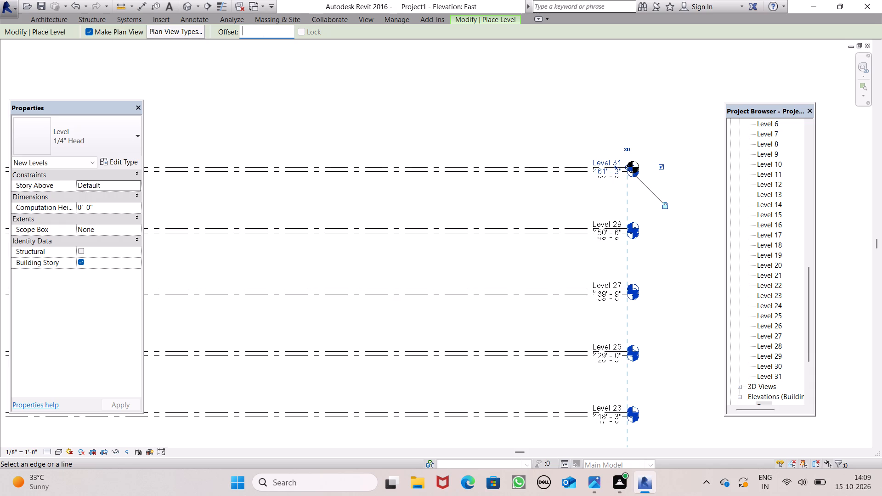
{"action": "type", "text": "10'"}
{"action": "key", "text": "Return"}
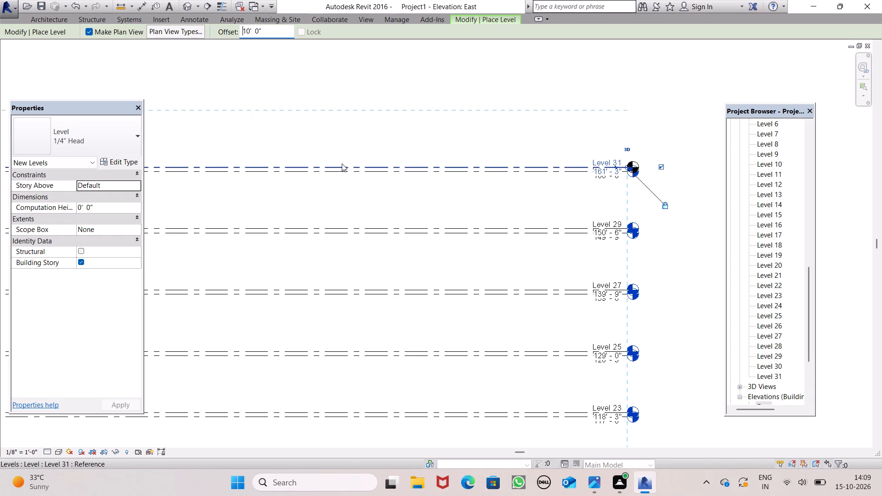
{"action": "left_click", "coordinate": [342, 163]}
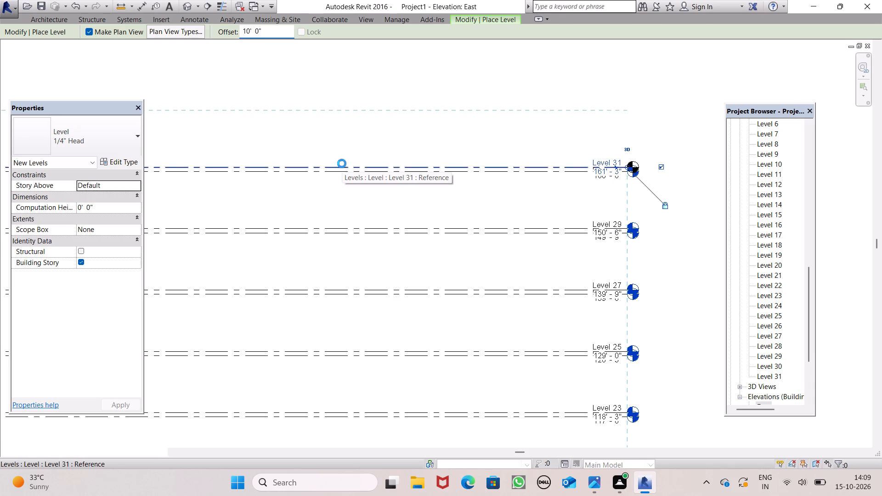
Add a new level above Level 32 by picking the Level 32 line with a 0' 9" offset.
{"action": "left_click", "coordinate": [272, 39]}
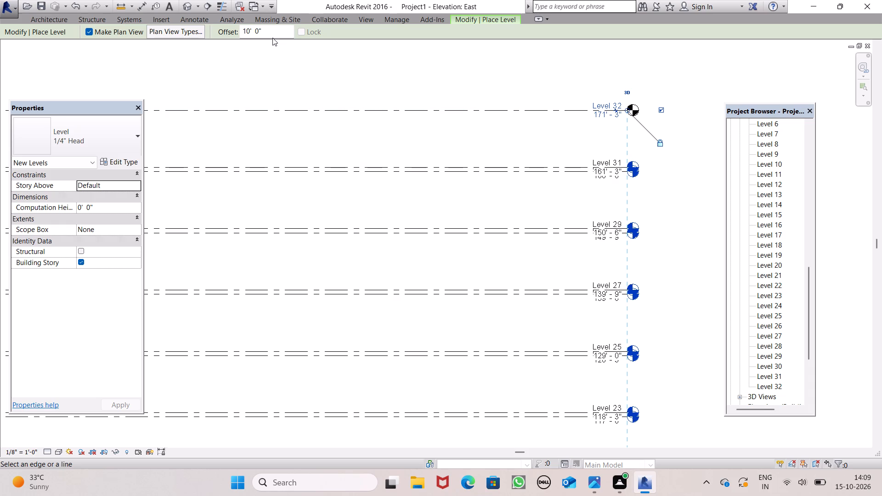
{"action": "left_click", "coordinate": [273, 31]}
{"action": "key", "text": "BackSpace"}
{"action": "key", "text": "BackSpace"}
{"action": "key", "text": "BackSpace"}
{"action": "key", "text": "BackSpace"}
{"action": "key", "text": "BackSpace"}
{"action": "key", "text": "BackSpace"}
{"action": "key", "text": "BackSpace"}
{"action": "key", "text": "BackSpace"}
{"action": "key", "text": "BackSpace"}
{"action": "key", "text": "BackSpace"}
{"action": "key", "text": "BackSpace"}
{"action": "key", "text": "BackSpace"}
{"action": "key", "text": "BackSpace"}
{"action": "key", "text": "BackSpace"}
{"action": "key", "text": "BackSpace"}
{"action": "key", "text": "9"}
{"action": "key", "text": "shift+quotedbl"}
{"action": "key", "text": "Return"}
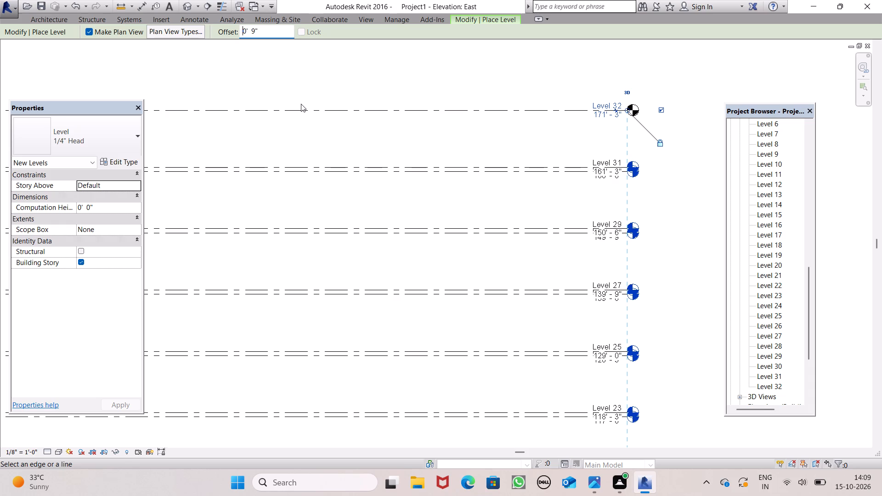
{"action": "left_click", "coordinate": [303, 106]}
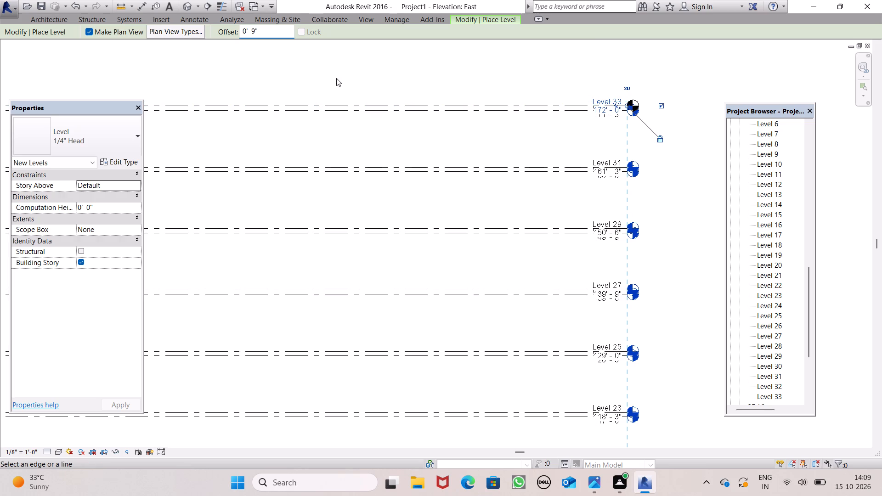
Add a new level above Level 33 by picking the Level 33 line with a 10' 0" offset.
{"action": "scroll", "coordinate": [364, 76], "scroll_direction": "up", "scroll_amount": 2}
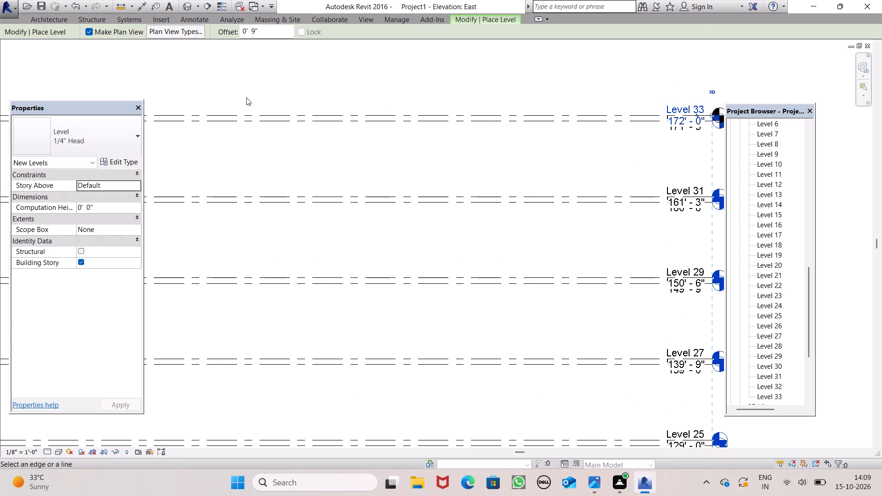
{"action": "left_click", "coordinate": [268, 34]}
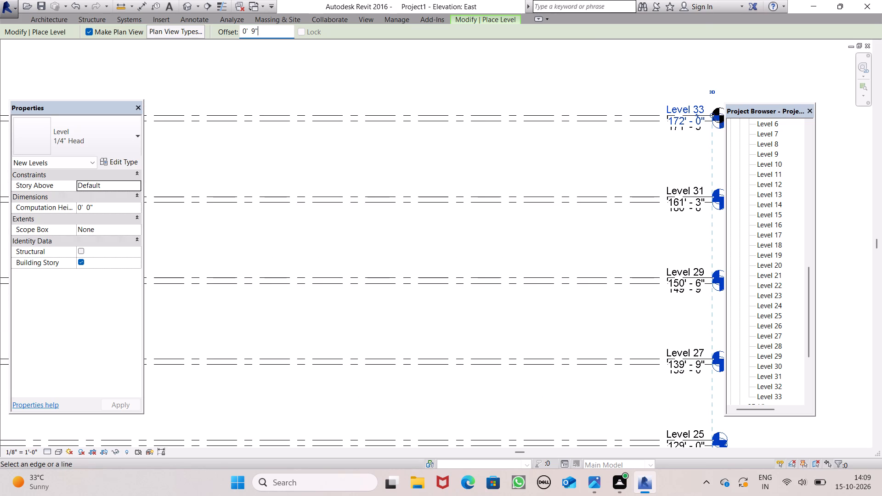
{"action": "key", "text": "BackSpace"}
{"action": "key", "text": "BackSpace"}
{"action": "key", "text": "BackSpace"}
{"action": "key", "text": "BackSpace"}
{"action": "key", "text": "BackSpace"}
{"action": "key", "text": "BackSpace"}
{"action": "key", "text": "BackSpace"}
{"action": "key", "text": "BackSpace"}
{"action": "key", "text": "BackSpace"}
{"action": "key", "text": "BackSpace"}
{"action": "key", "text": "BackSpace"}
{"action": "key", "text": "BackSpace"}
{"action": "key", "text": "BackSpace"}
{"action": "key", "text": "BackSpace"}
{"action": "key", "text": "BackSpace"}
{"action": "key", "text": "BackSpace"}
{"action": "key", "text": "BackSpace"}
{"action": "key", "text": "BackSpace"}
{"action": "key", "text": "BackSpace"}
{"action": "key", "text": "BackSpace"}
{"action": "left_click", "coordinate": [266, 27]}
{"action": "key", "text": "BackSpace"}
{"action": "key", "text": "BackSpace"}
{"action": "key", "text": "BackSpace"}
{"action": "key", "text": "BackSpace"}
{"action": "key", "text": "BackSpace"}
{"action": "key", "text": "BackSpace"}
{"action": "key", "text": "BackSpace"}
{"action": "key", "text": "BackSpace"}
{"action": "key", "text": "BackSpace"}
{"action": "key", "text": "BackSpace"}
{"action": "key", "text": "BackSpace"}
{"action": "key", "text": "BackSpace"}
{"action": "key", "text": "BackSpace"}
{"action": "key", "text": "BackSpace"}
{"action": "type", "text": "10'"}
{"action": "key", "text": "Return"}
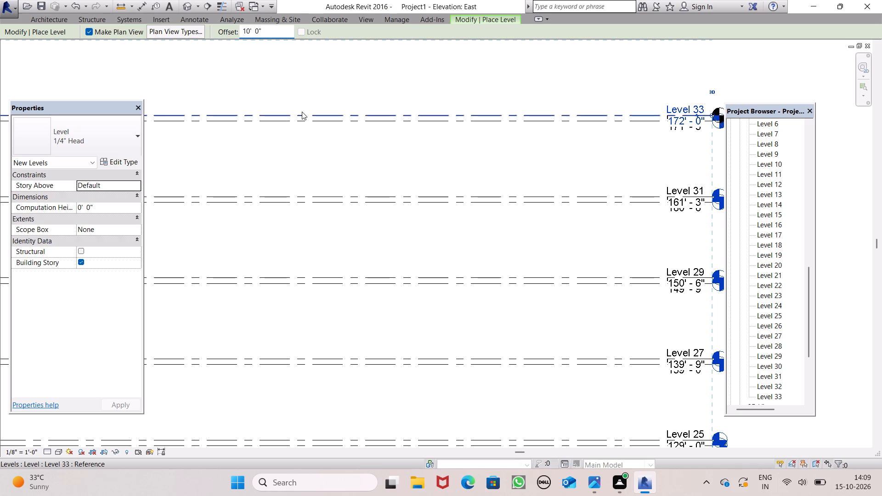
{"action": "left_click", "coordinate": [319, 111]}
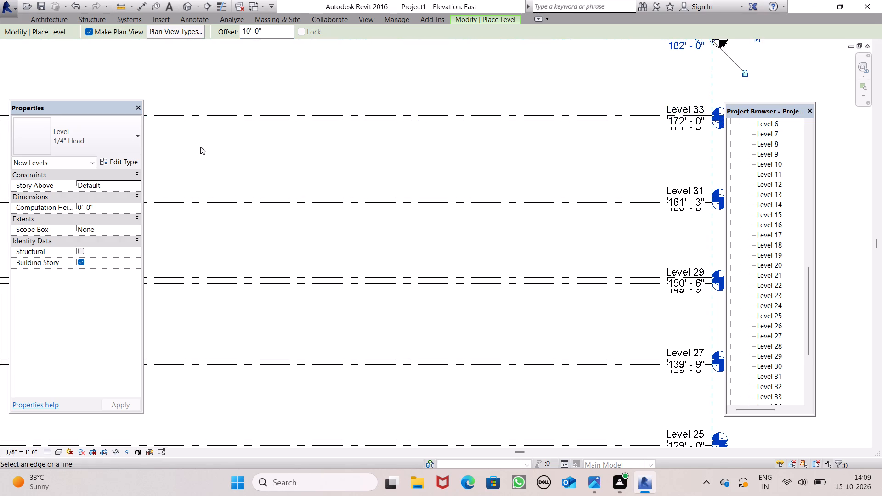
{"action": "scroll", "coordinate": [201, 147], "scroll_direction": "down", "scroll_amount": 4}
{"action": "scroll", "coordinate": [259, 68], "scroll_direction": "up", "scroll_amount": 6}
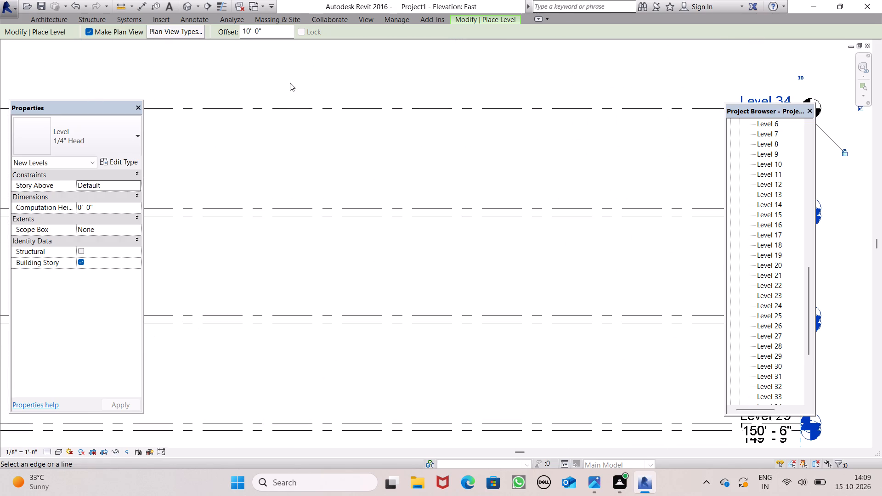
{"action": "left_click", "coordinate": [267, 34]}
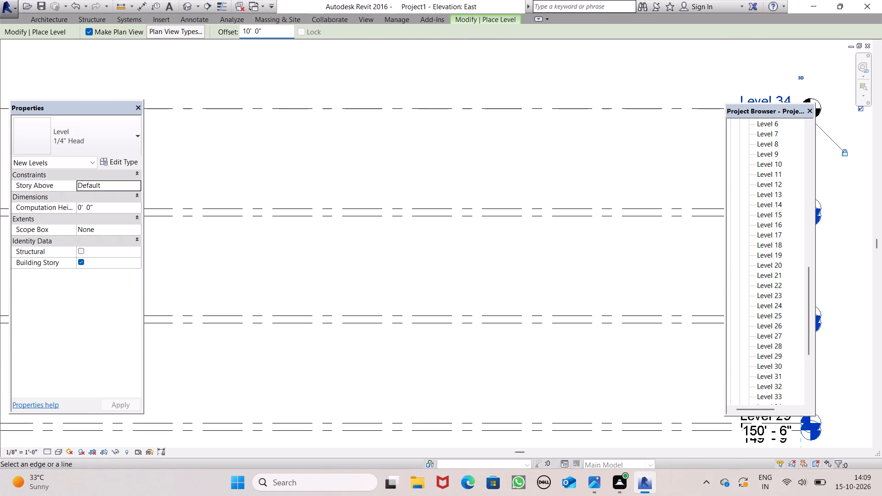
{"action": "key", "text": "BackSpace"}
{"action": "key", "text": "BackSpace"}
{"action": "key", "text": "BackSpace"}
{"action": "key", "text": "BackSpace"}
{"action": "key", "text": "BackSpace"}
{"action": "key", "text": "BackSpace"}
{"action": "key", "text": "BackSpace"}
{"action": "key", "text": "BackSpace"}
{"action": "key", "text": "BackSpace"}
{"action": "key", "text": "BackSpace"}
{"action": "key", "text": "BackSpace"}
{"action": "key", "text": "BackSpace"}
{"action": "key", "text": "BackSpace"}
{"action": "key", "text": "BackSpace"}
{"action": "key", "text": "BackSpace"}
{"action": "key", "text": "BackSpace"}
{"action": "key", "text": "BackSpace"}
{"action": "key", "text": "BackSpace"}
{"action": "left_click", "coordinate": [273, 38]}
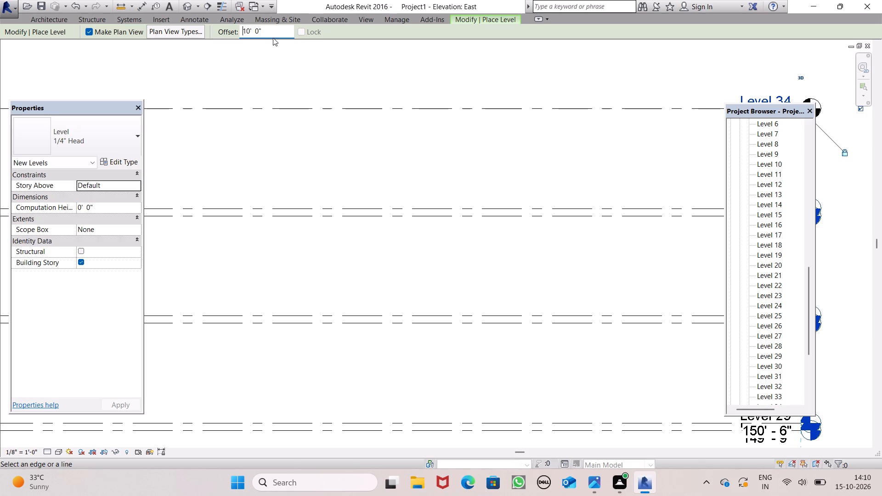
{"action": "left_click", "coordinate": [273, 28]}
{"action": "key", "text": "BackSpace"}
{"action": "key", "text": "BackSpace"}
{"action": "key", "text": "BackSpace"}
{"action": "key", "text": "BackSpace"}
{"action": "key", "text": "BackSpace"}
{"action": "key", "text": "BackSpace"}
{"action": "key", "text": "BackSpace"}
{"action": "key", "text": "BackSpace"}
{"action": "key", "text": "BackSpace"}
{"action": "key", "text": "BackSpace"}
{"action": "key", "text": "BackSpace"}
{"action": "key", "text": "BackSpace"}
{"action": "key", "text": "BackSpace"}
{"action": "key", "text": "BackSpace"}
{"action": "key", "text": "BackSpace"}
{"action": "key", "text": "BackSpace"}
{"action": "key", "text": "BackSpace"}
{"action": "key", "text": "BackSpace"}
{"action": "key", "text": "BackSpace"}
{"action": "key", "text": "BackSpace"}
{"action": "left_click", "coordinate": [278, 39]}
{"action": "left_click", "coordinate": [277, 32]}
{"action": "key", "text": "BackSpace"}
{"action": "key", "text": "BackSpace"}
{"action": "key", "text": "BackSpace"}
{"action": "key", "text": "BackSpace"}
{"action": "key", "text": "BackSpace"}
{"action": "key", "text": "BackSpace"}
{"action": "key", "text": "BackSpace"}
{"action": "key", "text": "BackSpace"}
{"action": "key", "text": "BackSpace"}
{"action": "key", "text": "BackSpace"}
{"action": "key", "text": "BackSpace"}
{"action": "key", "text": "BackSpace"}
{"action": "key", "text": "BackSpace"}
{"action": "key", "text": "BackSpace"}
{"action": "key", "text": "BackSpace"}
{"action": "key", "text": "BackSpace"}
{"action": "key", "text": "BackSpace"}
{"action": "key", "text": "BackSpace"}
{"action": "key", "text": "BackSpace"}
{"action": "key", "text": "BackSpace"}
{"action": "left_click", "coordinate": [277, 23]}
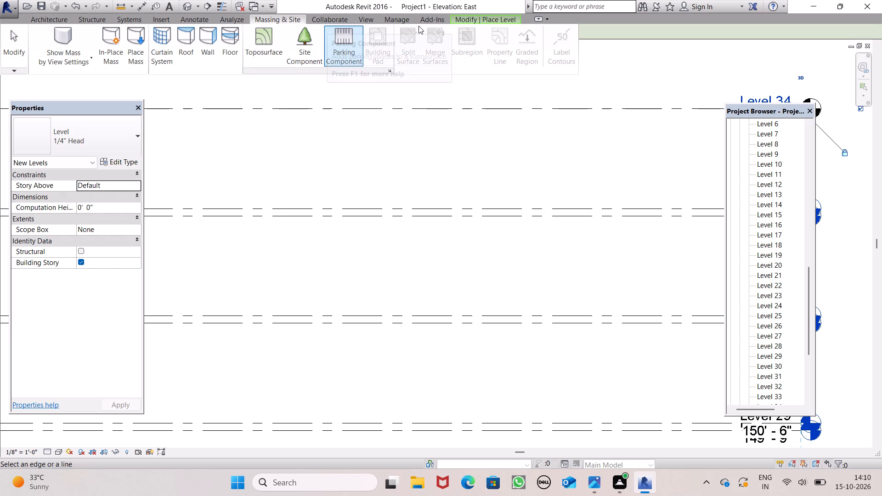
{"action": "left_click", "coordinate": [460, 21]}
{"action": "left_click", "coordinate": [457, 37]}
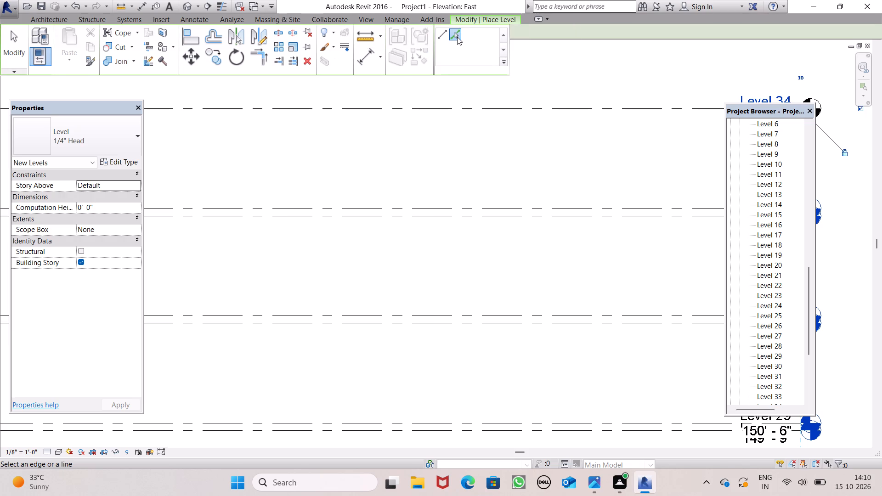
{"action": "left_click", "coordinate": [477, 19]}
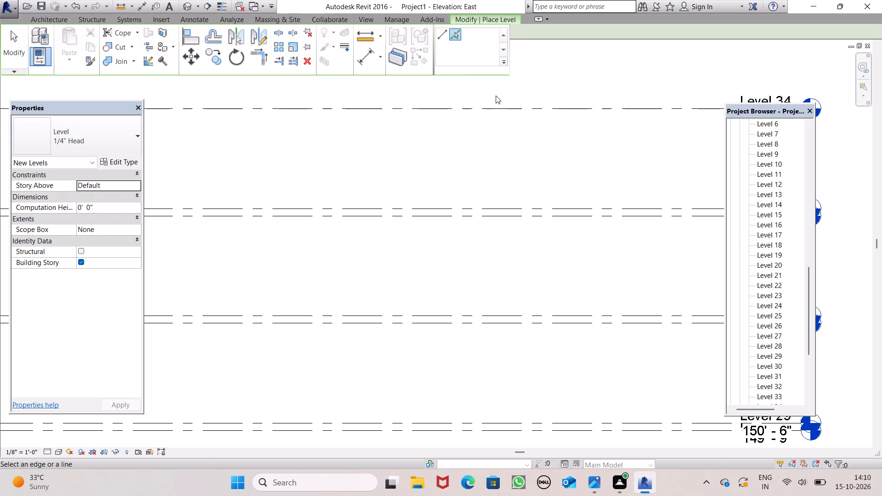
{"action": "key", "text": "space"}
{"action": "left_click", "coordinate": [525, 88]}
Examine the stacked levels in the East elevation from Level 1 up to Level 34, checking their spacing, names and elevations.
{"action": "scroll", "coordinate": [534, 14], "scroll_direction": "down", "scroll_amount": 4}
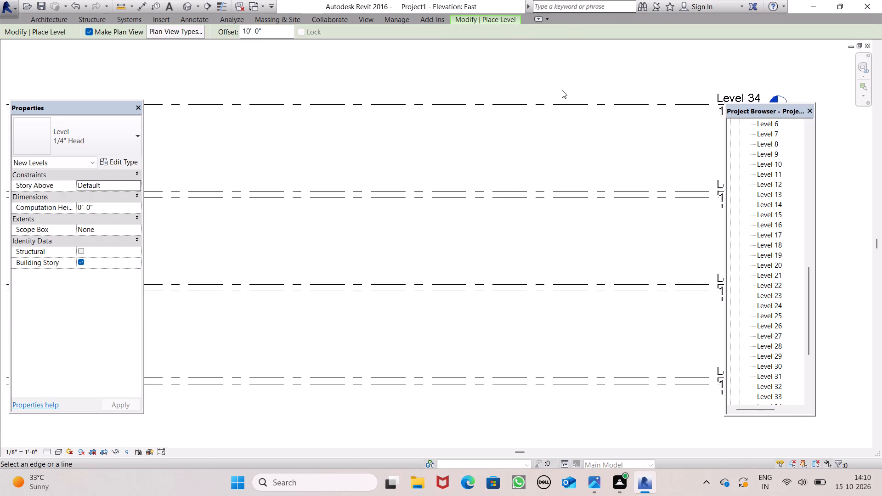
{"action": "scroll", "coordinate": [562, 90], "scroll_direction": "down", "scroll_amount": 2}
{"action": "scroll", "coordinate": [621, 152], "scroll_direction": "down", "scroll_amount": 5}
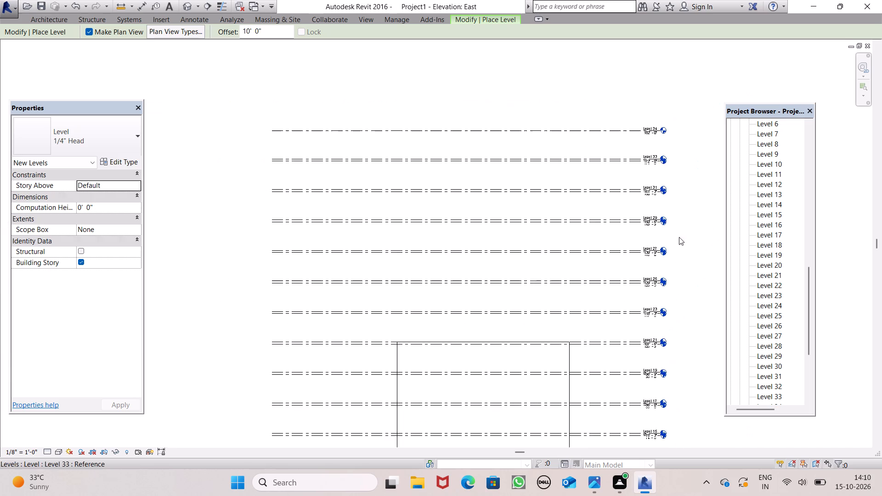
{"action": "scroll", "coordinate": [690, 291], "scroll_direction": "down", "scroll_amount": 7}
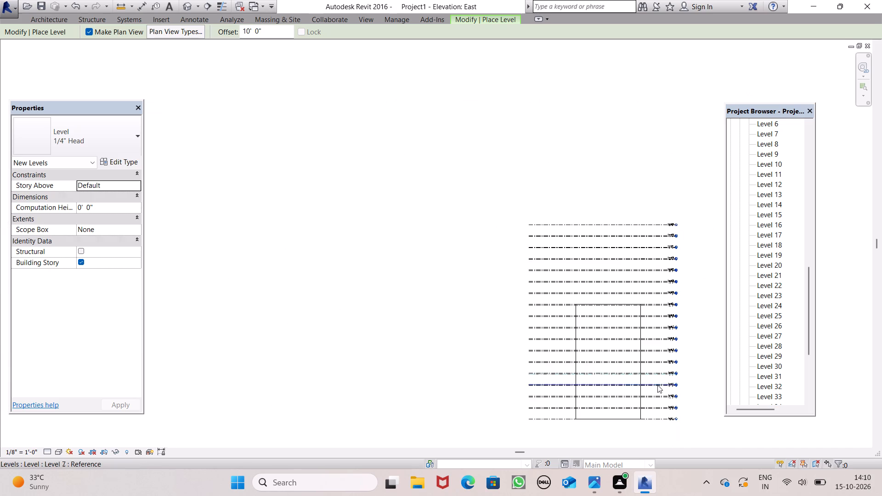
{"action": "scroll", "coordinate": [669, 417], "scroll_direction": "up", "scroll_amount": 2}
{"action": "scroll", "coordinate": [669, 430], "scroll_direction": "down", "scroll_amount": 1}
{"action": "scroll", "coordinate": [669, 430], "scroll_direction": "up", "scroll_amount": 2}
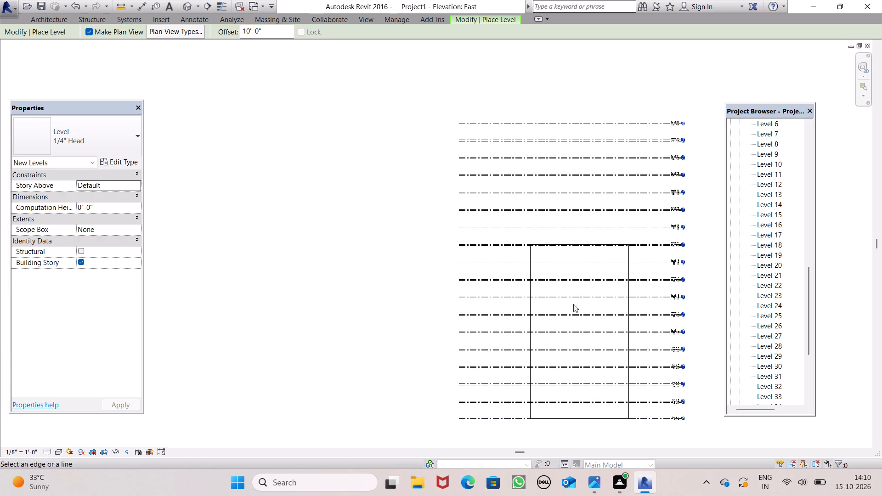
{"action": "scroll", "coordinate": [609, 385], "scroll_direction": "up", "scroll_amount": 5}
{"action": "scroll", "coordinate": [637, 435], "scroll_direction": "down", "scroll_amount": 5}
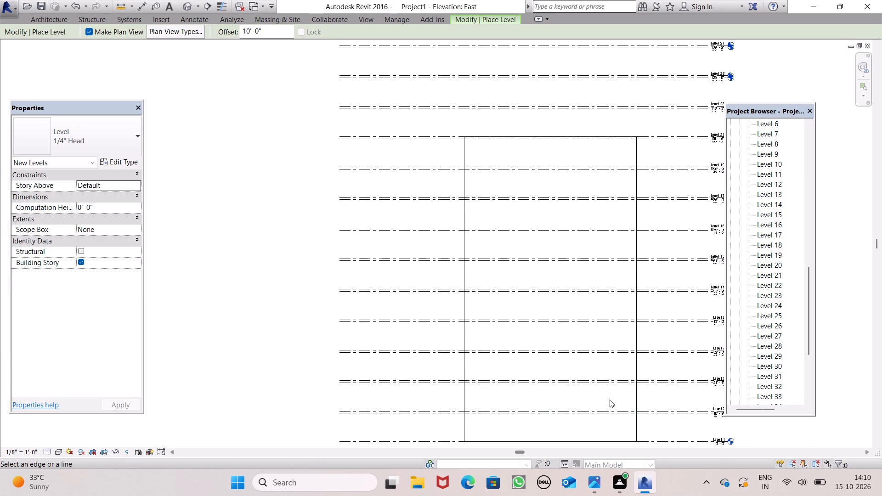
{"action": "scroll", "coordinate": [555, 347], "scroll_direction": "down", "scroll_amount": 4}
{"action": "scroll", "coordinate": [659, 398], "scroll_direction": "up", "scroll_amount": 12}
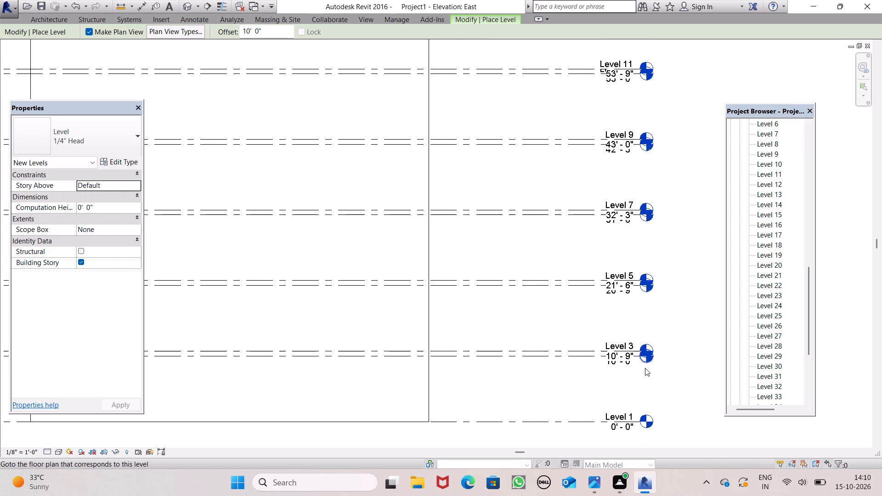
{"action": "scroll", "coordinate": [627, 241], "scroll_direction": "up", "scroll_amount": 1}
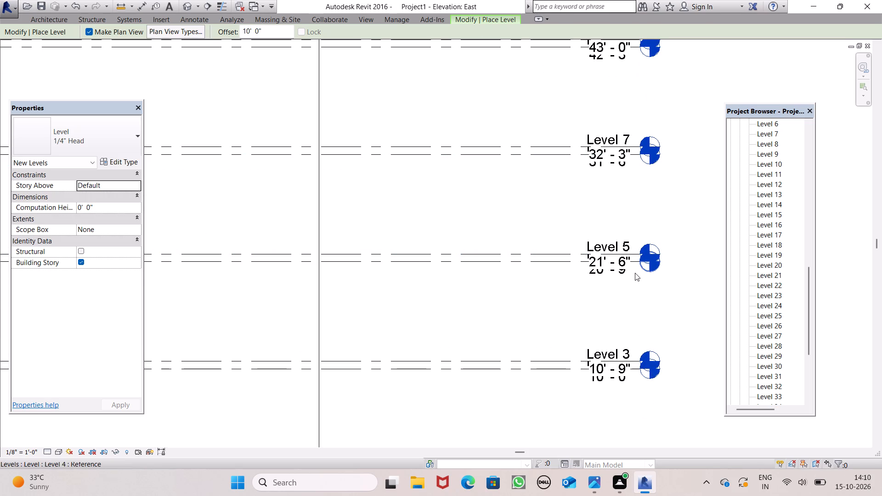
{"action": "scroll", "coordinate": [635, 273], "scroll_direction": "down", "scroll_amount": 1}
{"action": "scroll", "coordinate": [606, 203], "scroll_direction": "down", "scroll_amount": 4}
{"action": "scroll", "coordinate": [597, 175], "scroll_direction": "up", "scroll_amount": 4}
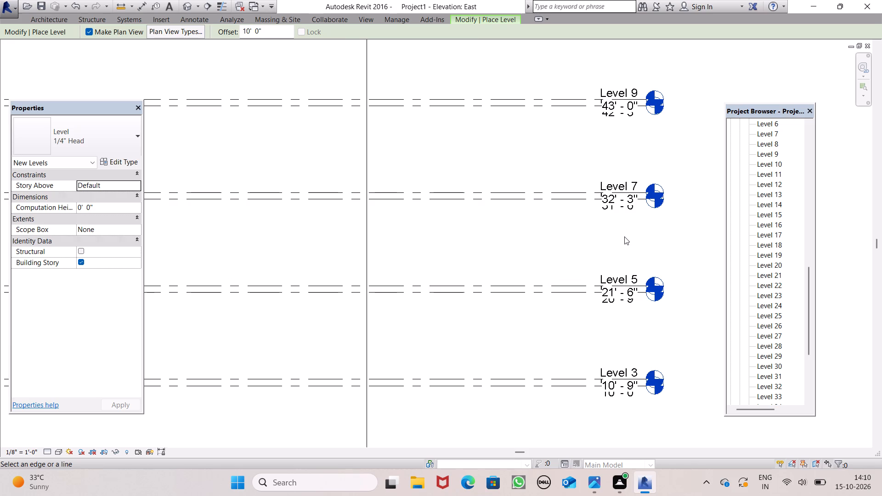
{"action": "scroll", "coordinate": [624, 237], "scroll_direction": "down", "scroll_amount": 2}
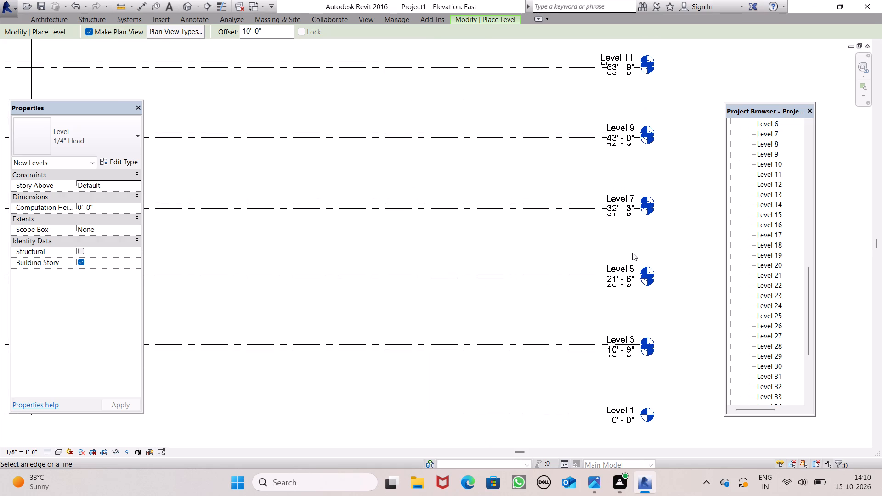
{"action": "scroll", "coordinate": [632, 253], "scroll_direction": "down", "scroll_amount": 1}
{"action": "scroll", "coordinate": [640, 173], "scroll_direction": "down", "scroll_amount": 2}
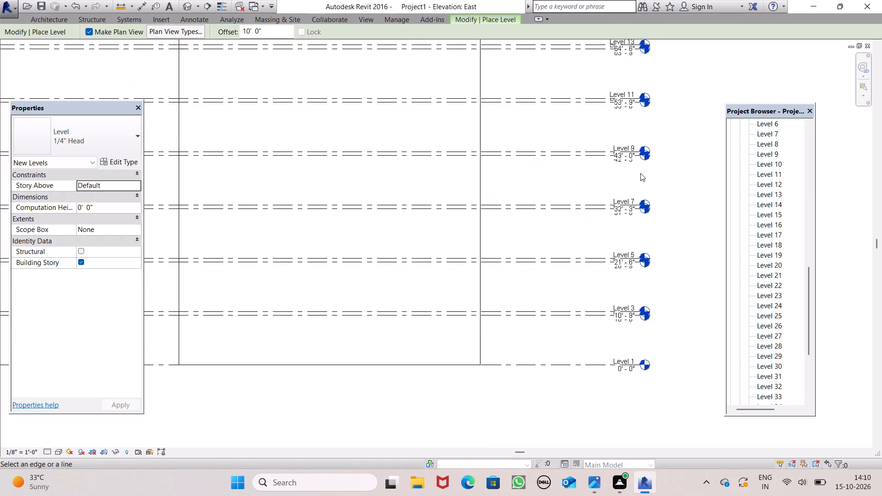
{"action": "scroll", "coordinate": [640, 173], "scroll_direction": "down", "scroll_amount": 1}
{"action": "scroll", "coordinate": [666, 116], "scroll_direction": "down", "scroll_amount": 3}
{"action": "scroll", "coordinate": [652, 174], "scroll_direction": "down", "scroll_amount": 2}
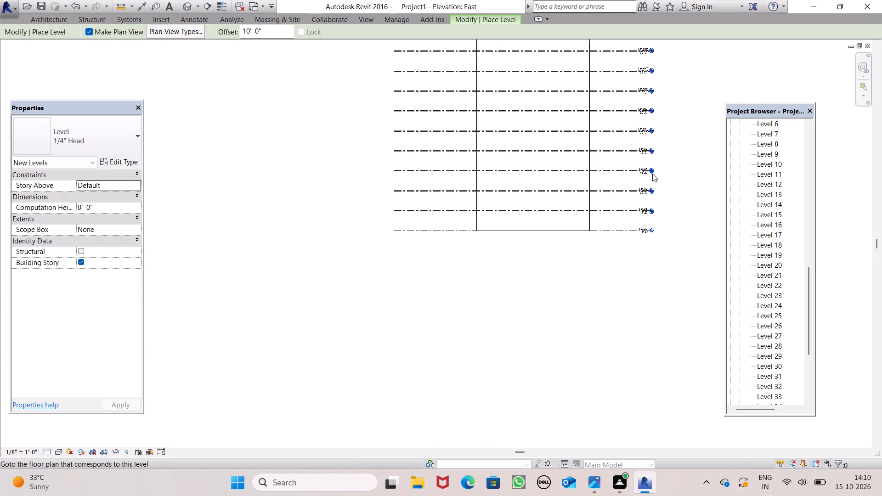
{"action": "scroll", "coordinate": [652, 174], "scroll_direction": "down", "scroll_amount": 1}
{"action": "scroll", "coordinate": [652, 174], "scroll_direction": "up", "scroll_amount": 1}
{"action": "scroll", "coordinate": [652, 174], "scroll_direction": "down", "scroll_amount": 1}
{"action": "scroll", "coordinate": [651, 94], "scroll_direction": "up", "scroll_amount": 3}
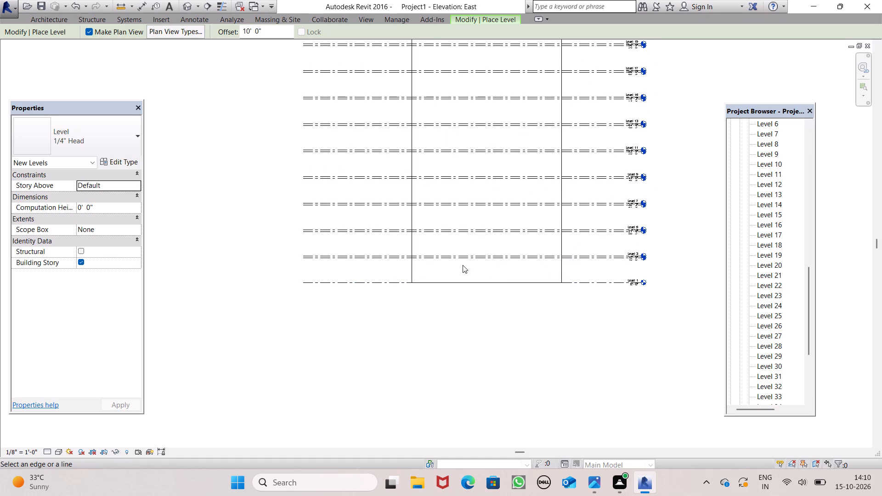
{"action": "scroll", "coordinate": [528, 263], "scroll_direction": "down", "scroll_amount": 2}
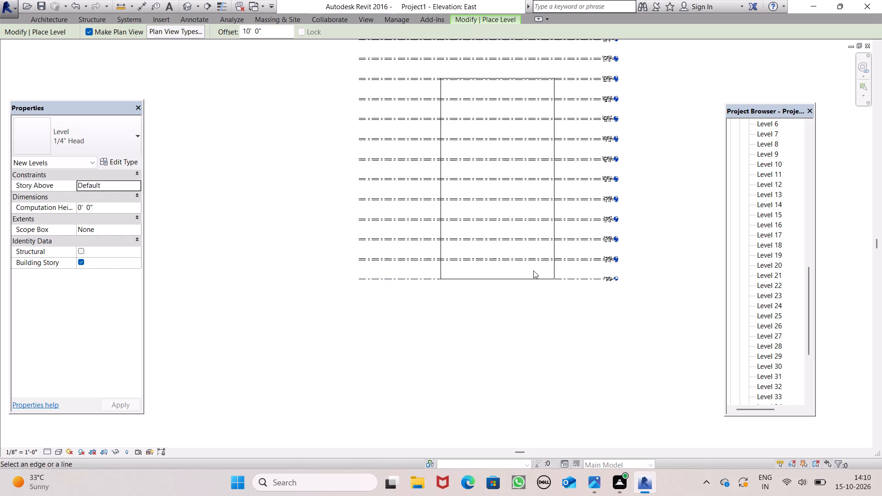
{"action": "scroll", "coordinate": [629, 37], "scroll_direction": "up", "scroll_amount": 6}
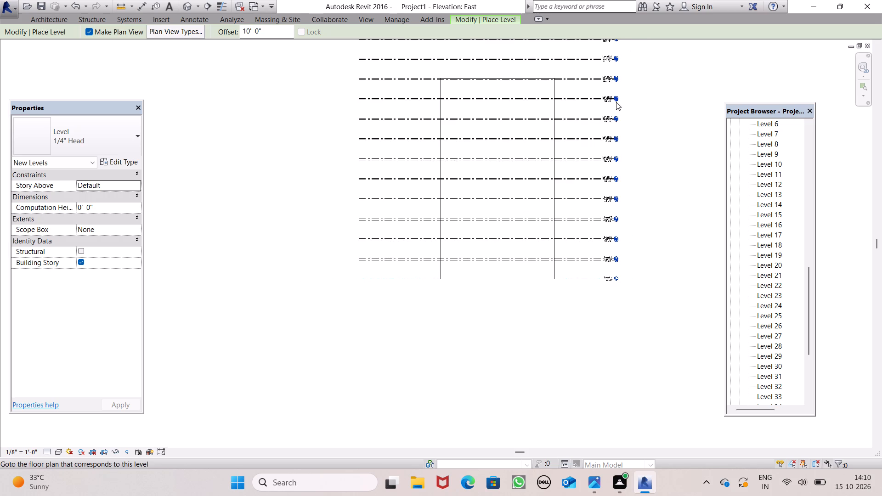
{"action": "scroll", "coordinate": [615, 106], "scroll_direction": "up", "scroll_amount": 7}
{"action": "scroll", "coordinate": [616, 158], "scroll_direction": "up", "scroll_amount": 1}
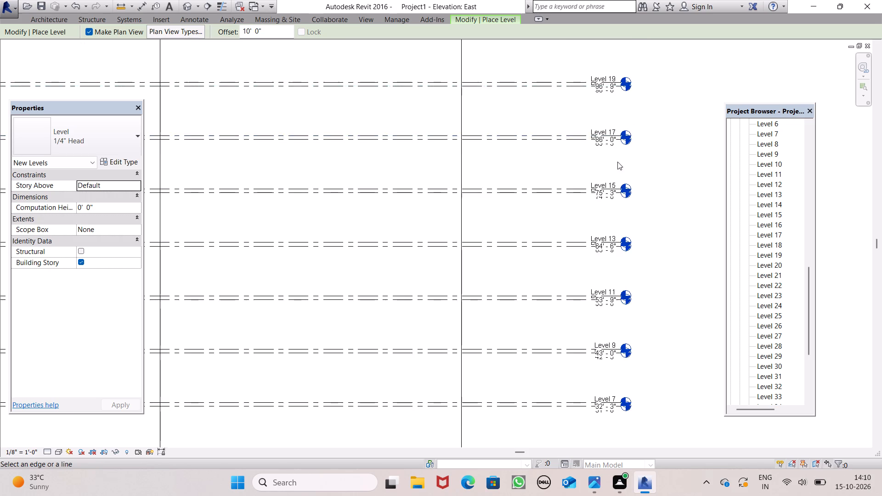
{"action": "scroll", "coordinate": [610, 245], "scroll_direction": "down", "scroll_amount": 1}
{"action": "scroll", "coordinate": [611, 265], "scroll_direction": "up", "scroll_amount": 1}
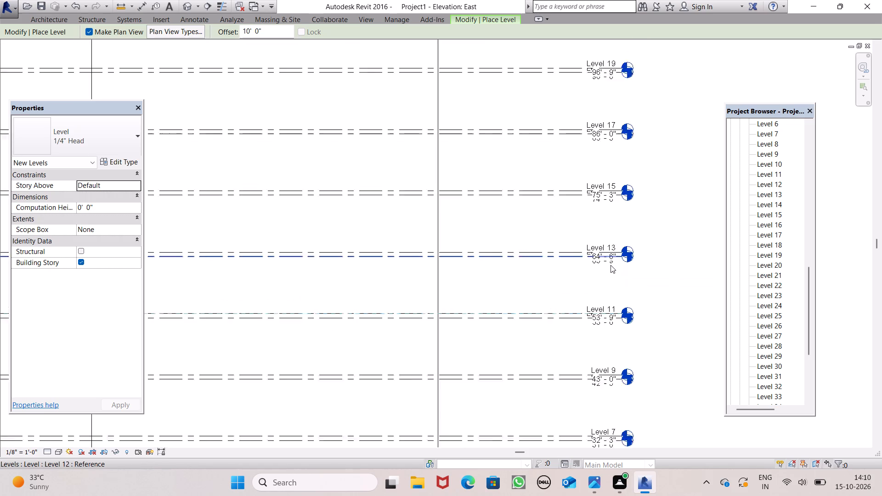
{"action": "scroll", "coordinate": [611, 265], "scroll_direction": "up", "scroll_amount": 2}
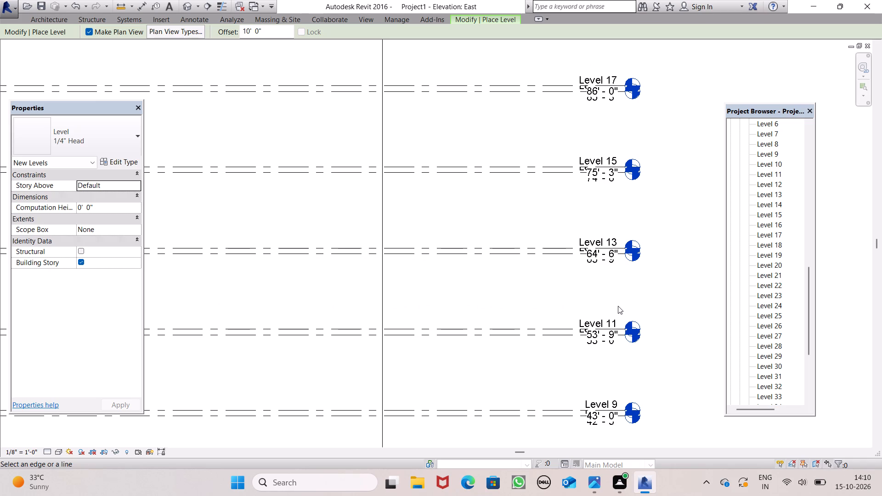
{"action": "scroll", "coordinate": [611, 308], "scroll_direction": "down", "scroll_amount": 1}
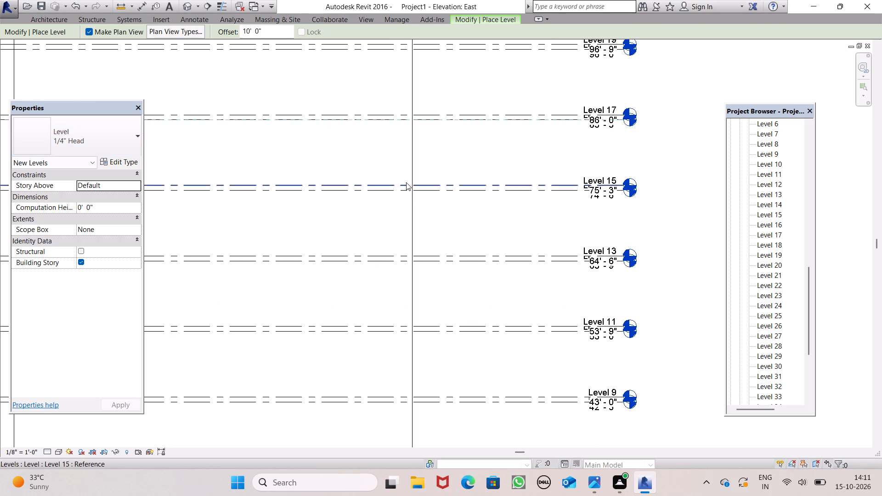
{"action": "scroll", "coordinate": [407, 184], "scroll_direction": "down", "scroll_amount": 3}
{"action": "scroll", "coordinate": [514, 117], "scroll_direction": "down", "scroll_amount": 1}
{"action": "scroll", "coordinate": [520, 114], "scroll_direction": "up", "scroll_amount": 1}
{"action": "scroll", "coordinate": [528, 110], "scroll_direction": "down", "scroll_amount": 1}
{"action": "scroll", "coordinate": [528, 110], "scroll_direction": "up", "scroll_amount": 3}
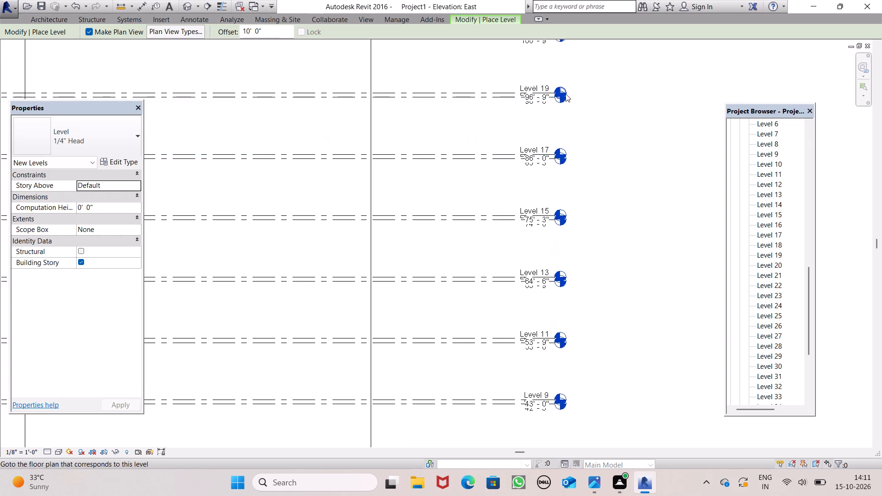
{"action": "scroll", "coordinate": [572, 149], "scroll_direction": "down", "scroll_amount": 4}
{"action": "scroll", "coordinate": [572, 107], "scroll_direction": "up", "scroll_amount": 7}
{"action": "scroll", "coordinate": [565, 118], "scroll_direction": "down", "scroll_amount": 4}
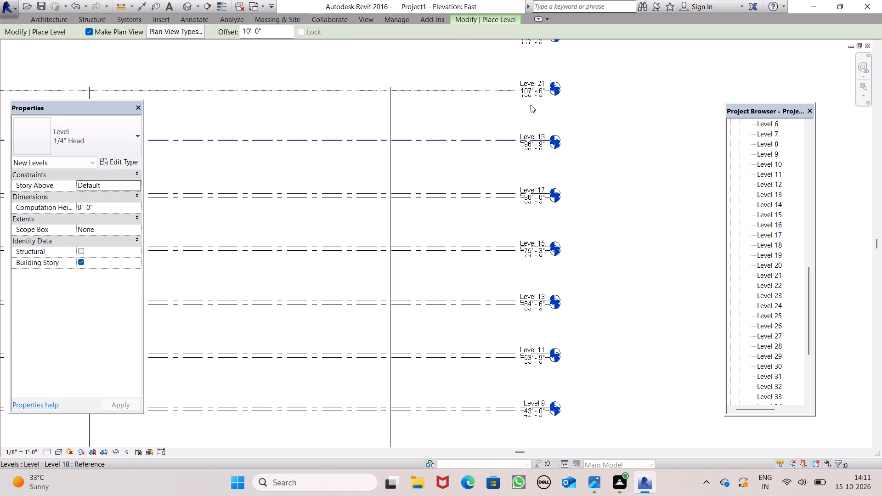
{"action": "scroll", "coordinate": [559, 172], "scroll_direction": "down", "scroll_amount": 3}
{"action": "scroll", "coordinate": [574, 57], "scroll_direction": "up", "scroll_amount": 4}
{"action": "scroll", "coordinate": [574, 57], "scroll_direction": "down", "scroll_amount": 1}
{"action": "scroll", "coordinate": [574, 57], "scroll_direction": "up", "scroll_amount": 1}
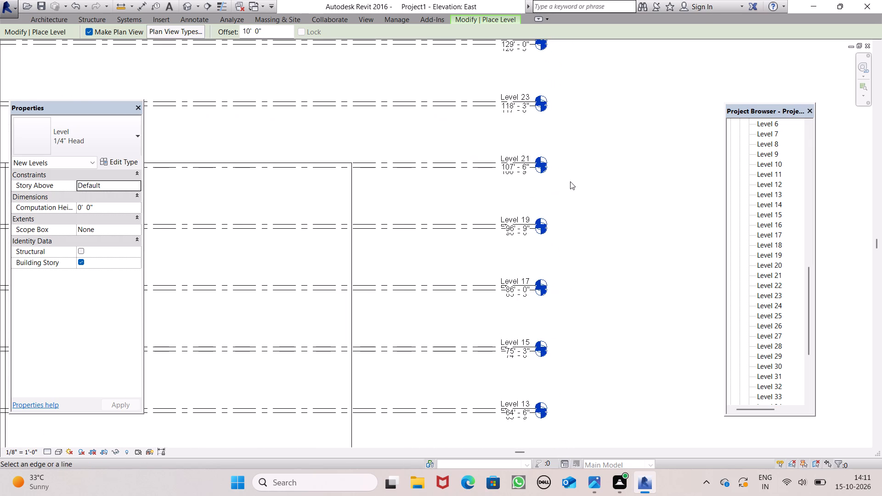
{"action": "scroll", "coordinate": [567, 190], "scroll_direction": "down", "scroll_amount": 4}
{"action": "scroll", "coordinate": [552, 49], "scroll_direction": "up", "scroll_amount": 6}
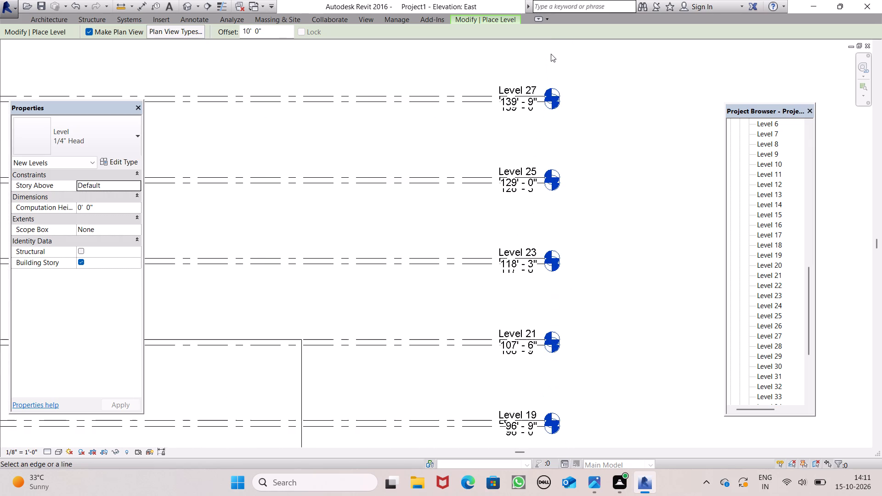
{"action": "scroll", "coordinate": [551, 54], "scroll_direction": "down", "scroll_amount": 7}
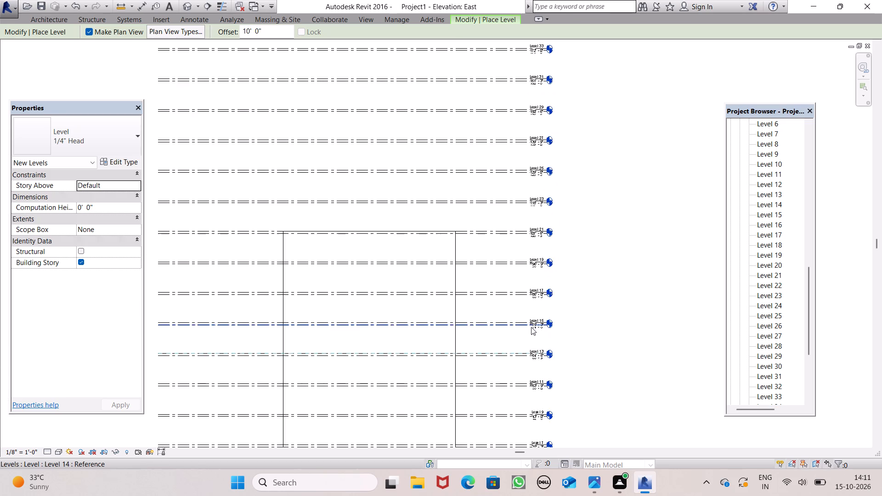
{"action": "scroll", "coordinate": [531, 327], "scroll_direction": "down", "scroll_amount": 2}
{"action": "scroll", "coordinate": [512, 214], "scroll_direction": "up", "scroll_amount": 4}
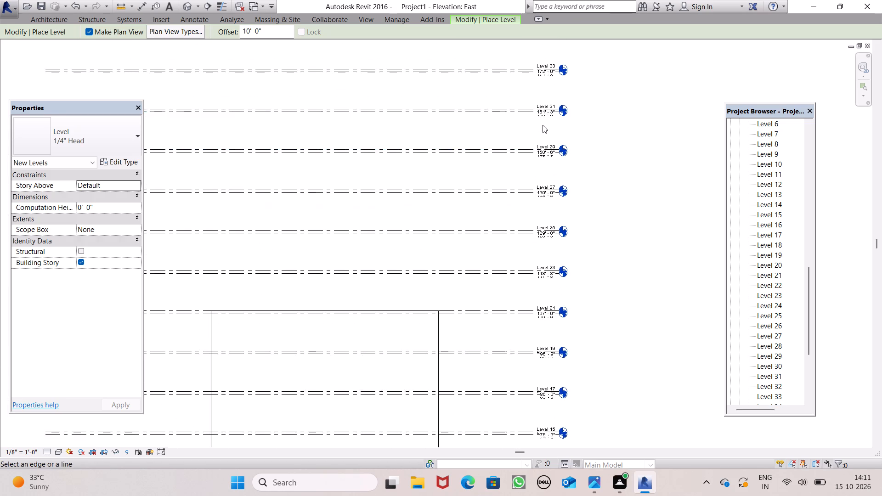
{"action": "scroll", "coordinate": [564, 99], "scroll_direction": "up", "scroll_amount": 1}
{"action": "scroll", "coordinate": [564, 99], "scroll_direction": "down", "scroll_amount": 1}
{"action": "scroll", "coordinate": [564, 99], "scroll_direction": "up", "scroll_amount": 3}
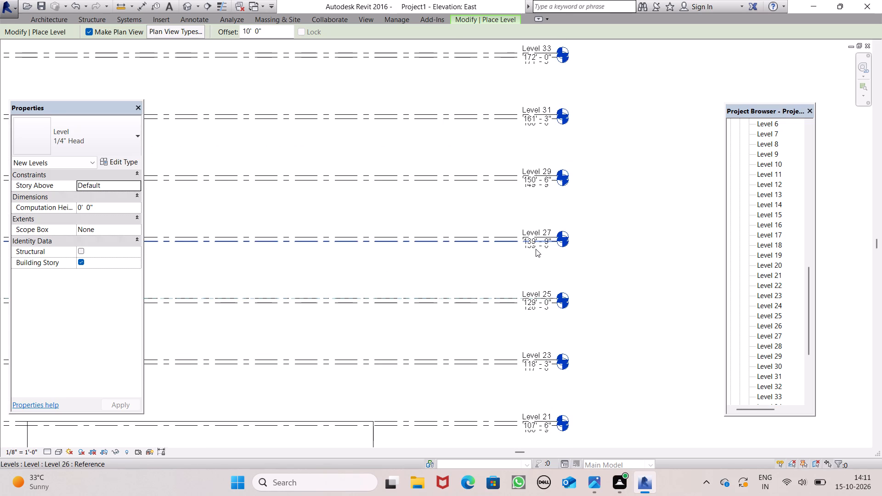
{"action": "scroll", "coordinate": [535, 249], "scroll_direction": "up", "scroll_amount": 1}
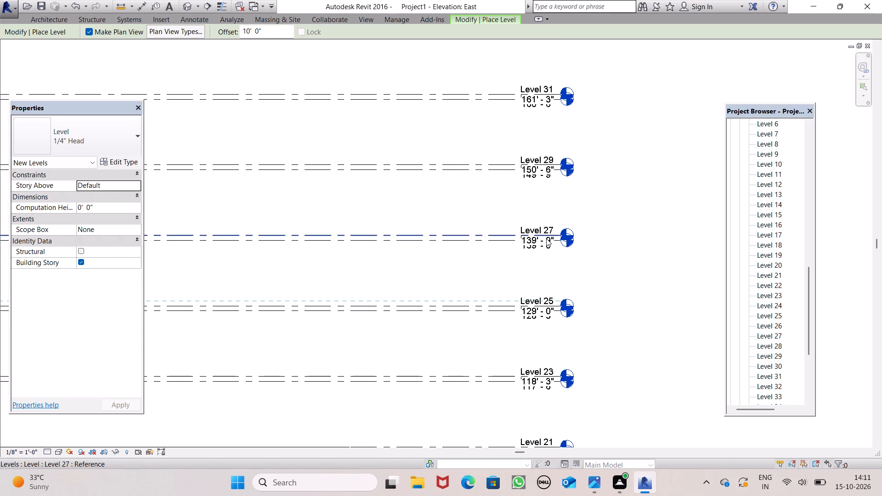
Review the upper levels up to Level 34 in the East elevation, and check the walls in the 3D view.
{"action": "scroll", "coordinate": [565, 216], "scroll_direction": "down", "scroll_amount": 2}
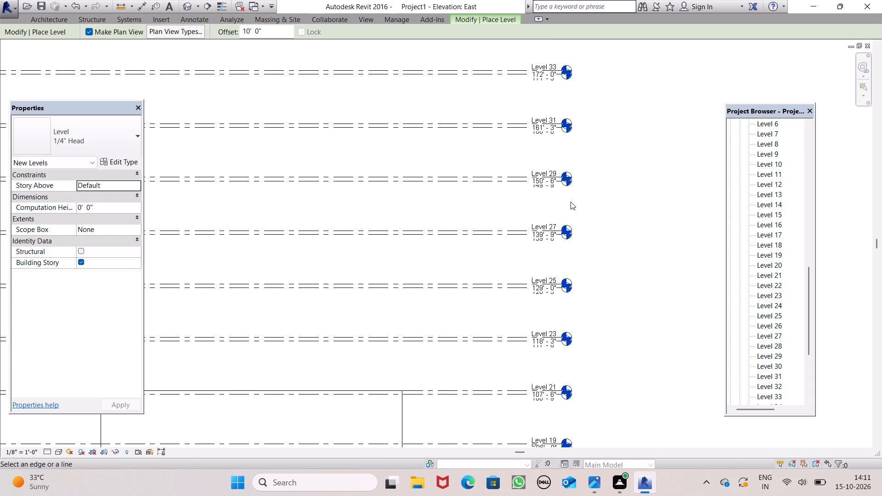
{"action": "scroll", "coordinate": [565, 115], "scroll_direction": "down", "scroll_amount": 4}
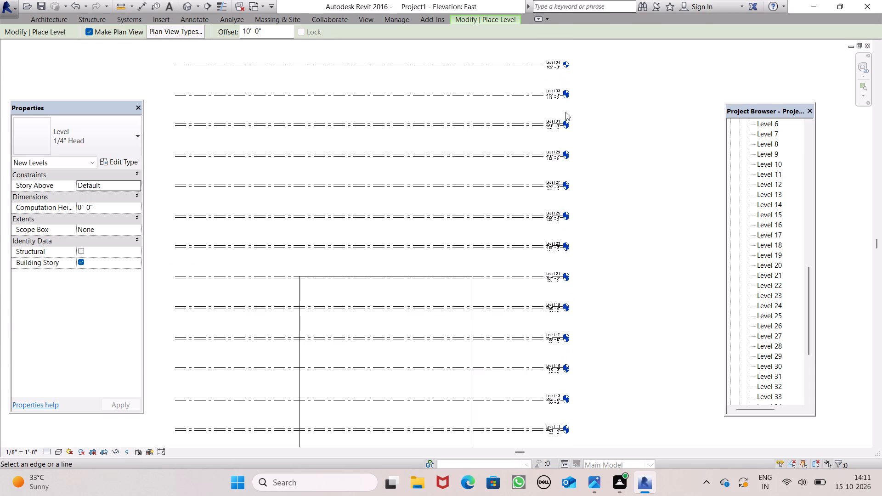
{"action": "scroll", "coordinate": [515, 79], "scroll_direction": "up", "scroll_amount": 5}
{"action": "scroll", "coordinate": [572, 104], "scroll_direction": "up", "scroll_amount": 5}
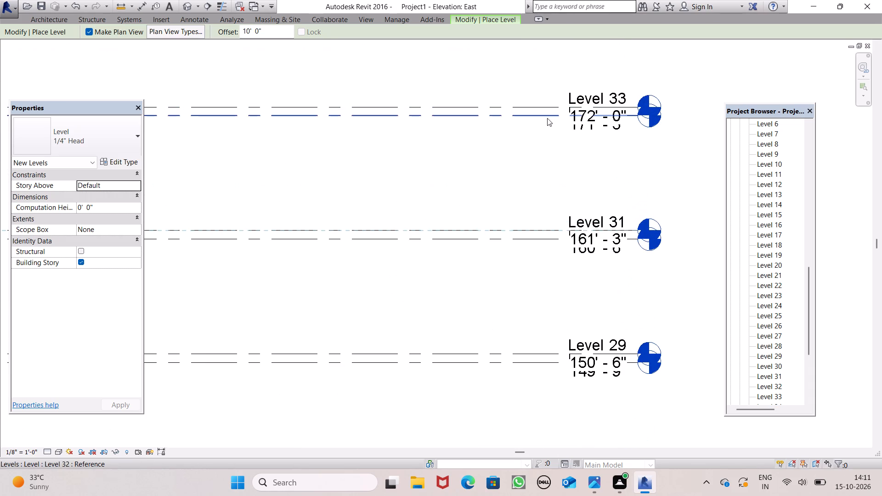
{"action": "scroll", "coordinate": [567, 180], "scroll_direction": "down", "scroll_amount": 6}
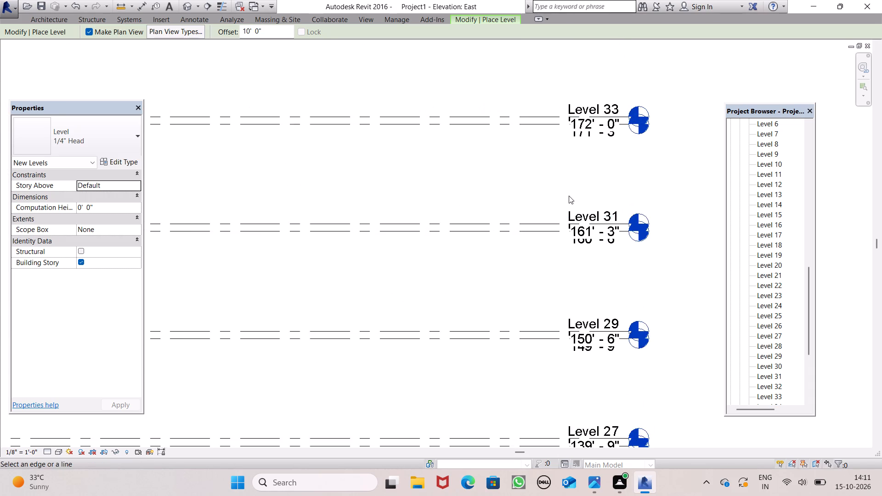
{"action": "scroll", "coordinate": [569, 196], "scroll_direction": "down", "scroll_amount": 1}
{"action": "key", "text": "space"}
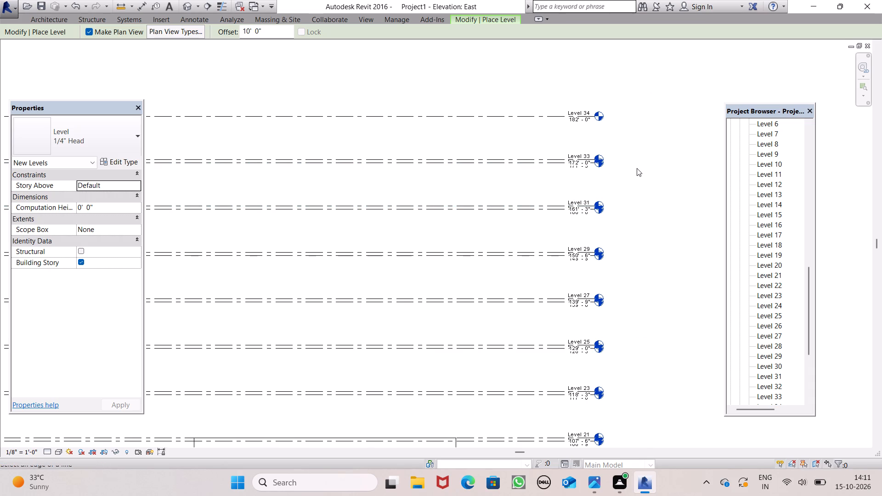
{"action": "left_click", "coordinate": [637, 168]}
{"action": "left_click", "coordinate": [189, 9]}
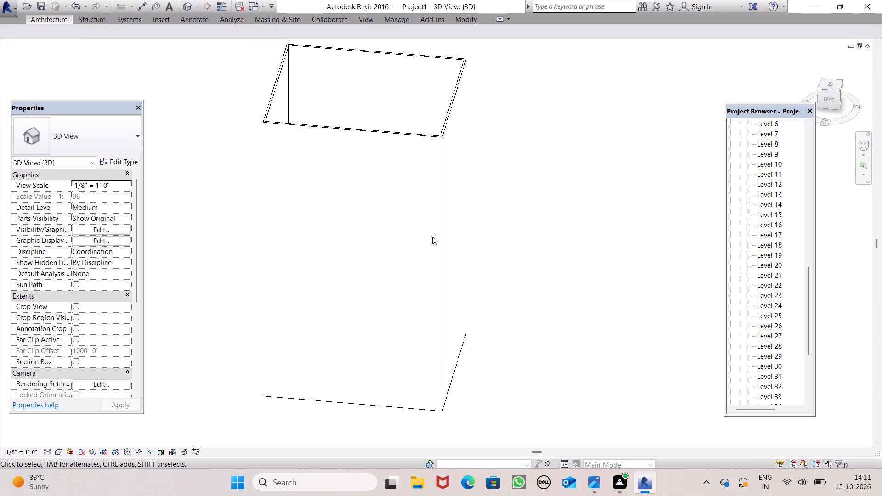
In the East elevation, stretch the top of the 60' wall up to Level 34, for a height of 182' 0".
{"action": "scroll", "coordinate": [772, 294], "scroll_direction": "down", "scroll_amount": 11}
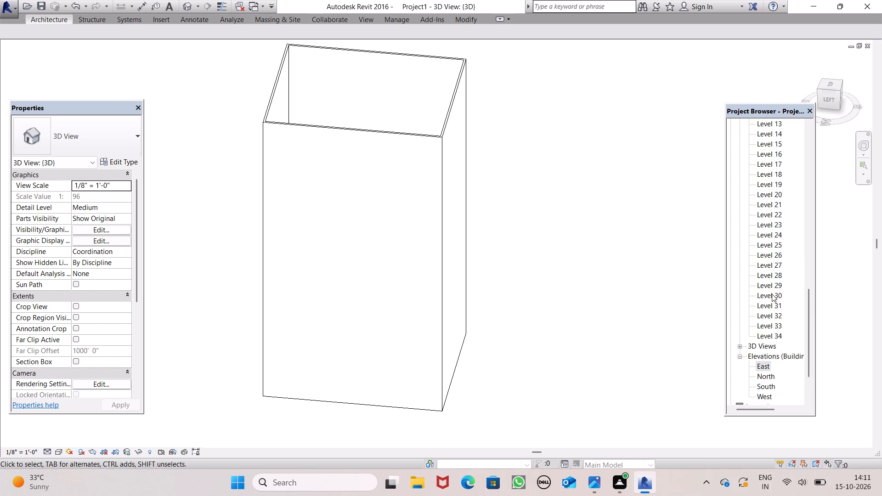
{"action": "scroll", "coordinate": [772, 294], "scroll_direction": "down", "scroll_amount": 3}
{"action": "double_click", "coordinate": [772, 306]}
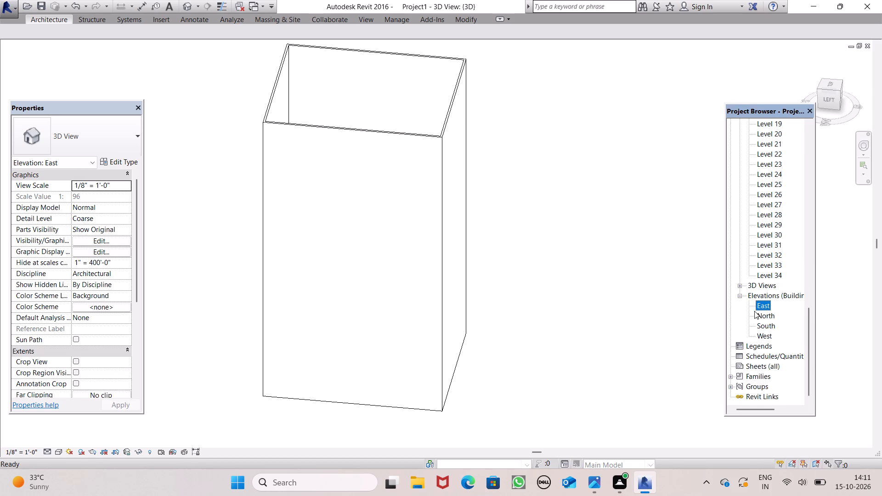
{"action": "double_click", "coordinate": [760, 306]}
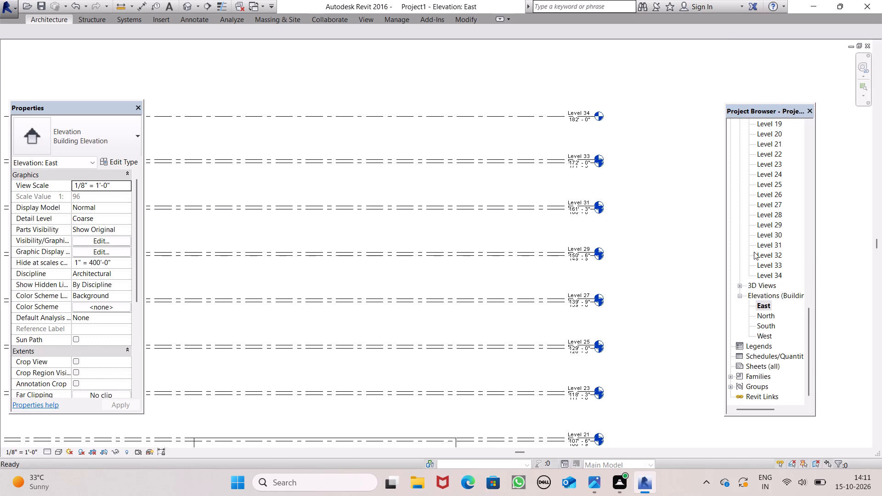
{"action": "scroll", "coordinate": [700, 118], "scroll_direction": "down", "scroll_amount": 5}
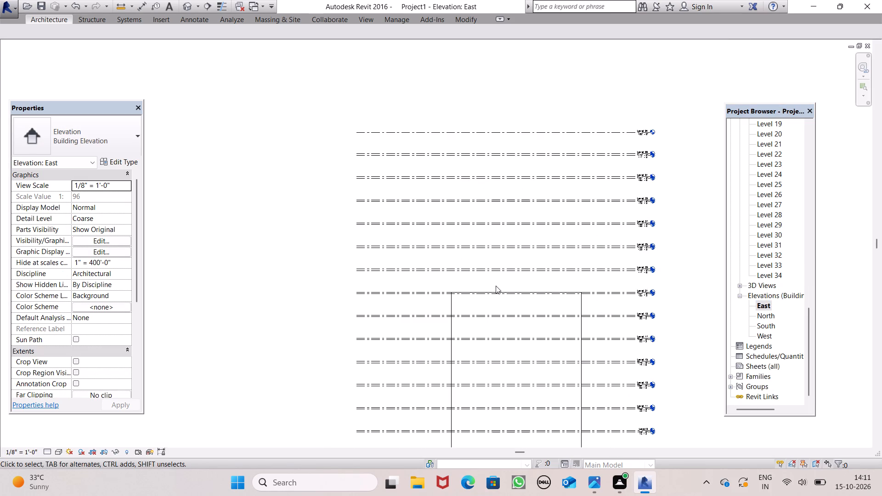
{"action": "left_click", "coordinate": [500, 289]}
{"action": "left_click_drag", "start_coordinate": [518, 286], "coordinate": [534, 264]}
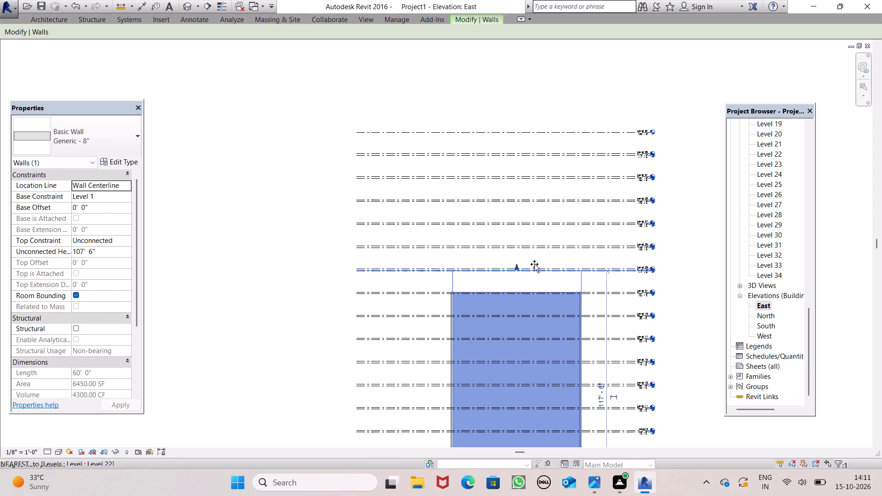
{"action": "left_click_drag", "start_coordinate": [534, 264], "coordinate": [545, 152]}
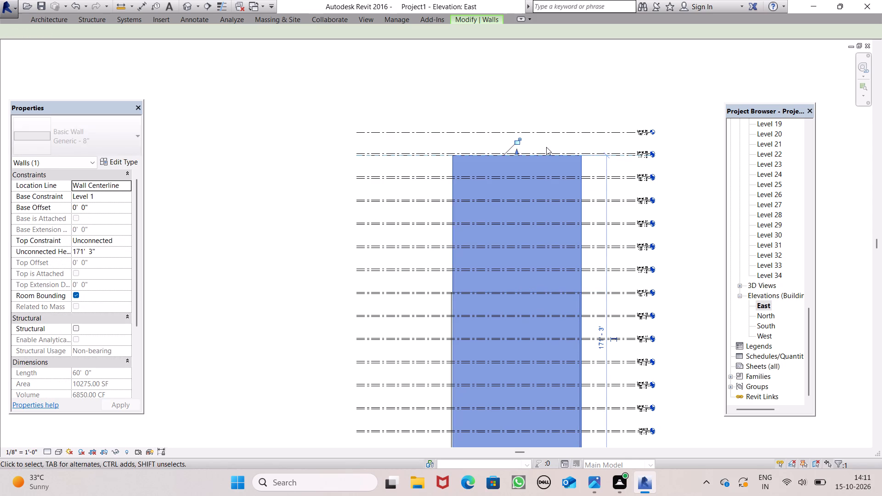
{"action": "left_click_drag", "start_coordinate": [517, 153], "coordinate": [529, 134]}
{"action": "scroll", "coordinate": [570, 114], "scroll_direction": "up", "scroll_amount": 1}
{"action": "scroll", "coordinate": [570, 114], "scroll_direction": "down", "scroll_amount": 1}
{"action": "scroll", "coordinate": [570, 114], "scroll_direction": "up", "scroll_amount": 6}
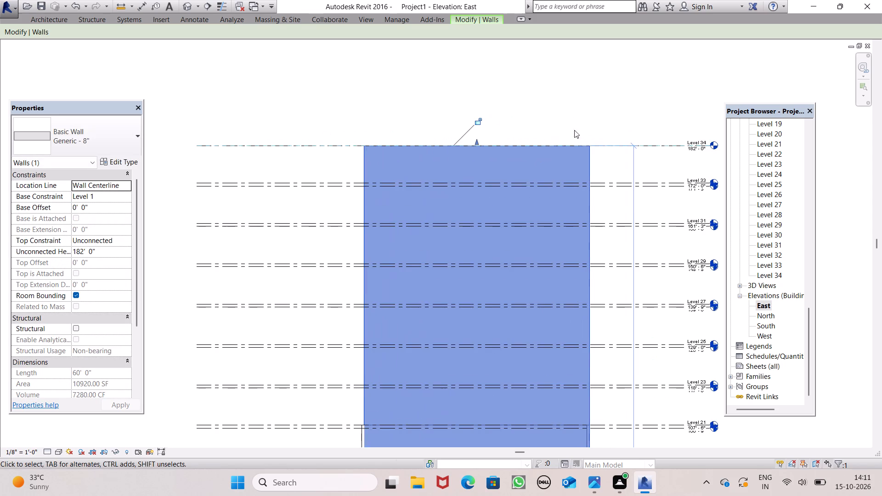
{"action": "scroll", "coordinate": [574, 130], "scroll_direction": "up", "scroll_amount": 3}
{"action": "left_click", "coordinate": [582, 133]}
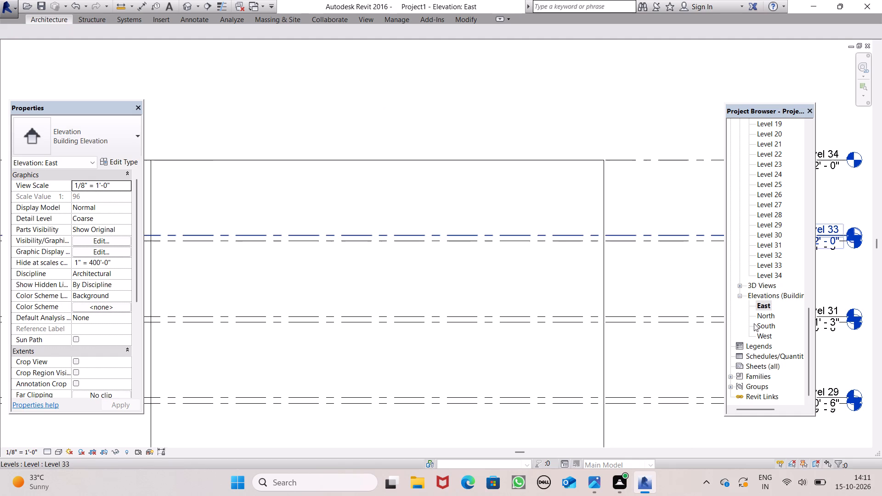
In the North elevation, stretch the top of the 50' wall up to Level 34, for a height of 182' 0".
{"action": "left_click", "coordinate": [762, 313]}
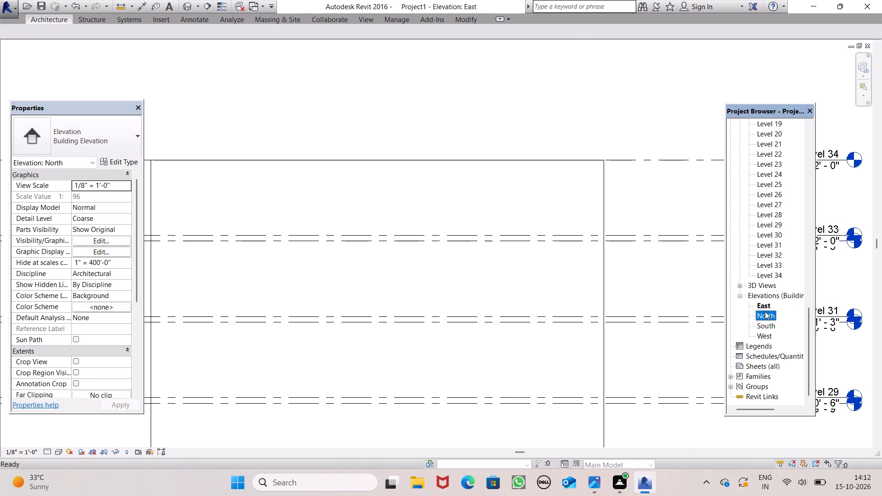
{"action": "left_click", "coordinate": [765, 311]}
{"action": "double_click", "coordinate": [765, 311]}
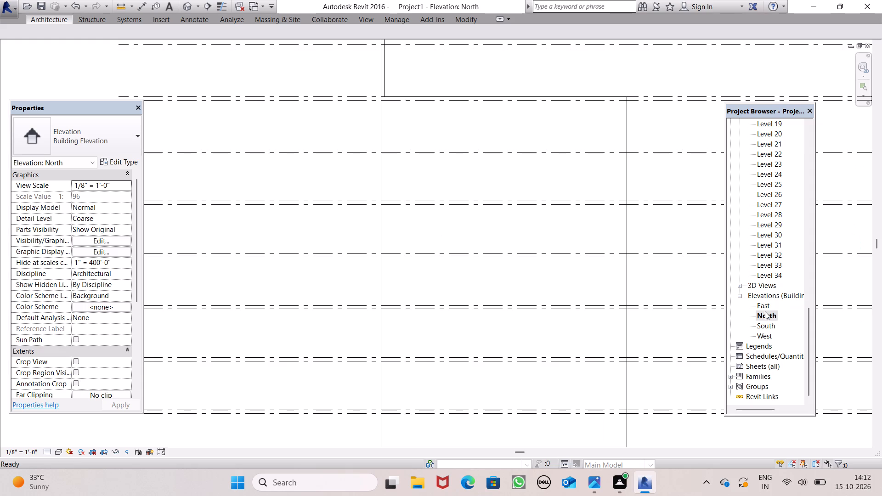
{"action": "double_click", "coordinate": [773, 317]}
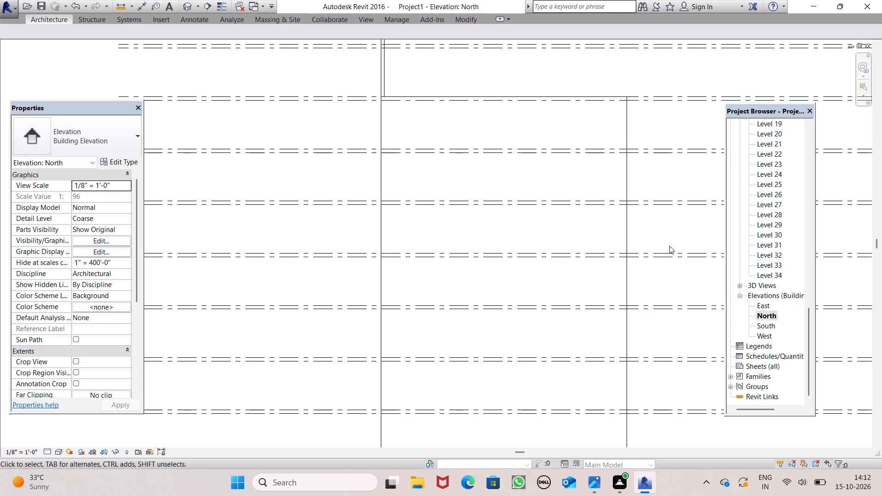
{"action": "left_click", "coordinate": [765, 316]}
{"action": "scroll", "coordinate": [595, 259], "scroll_direction": "down", "scroll_amount": 4}
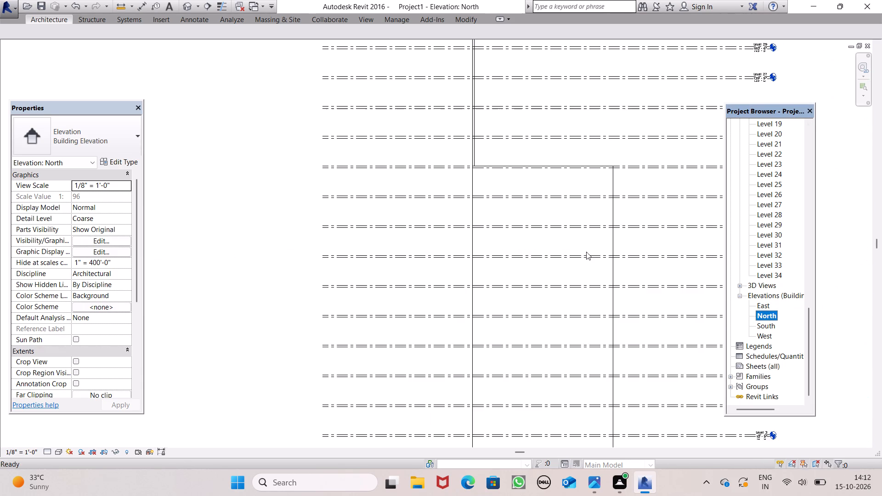
{"action": "scroll", "coordinate": [567, 222], "scroll_direction": "down", "scroll_amount": 7}
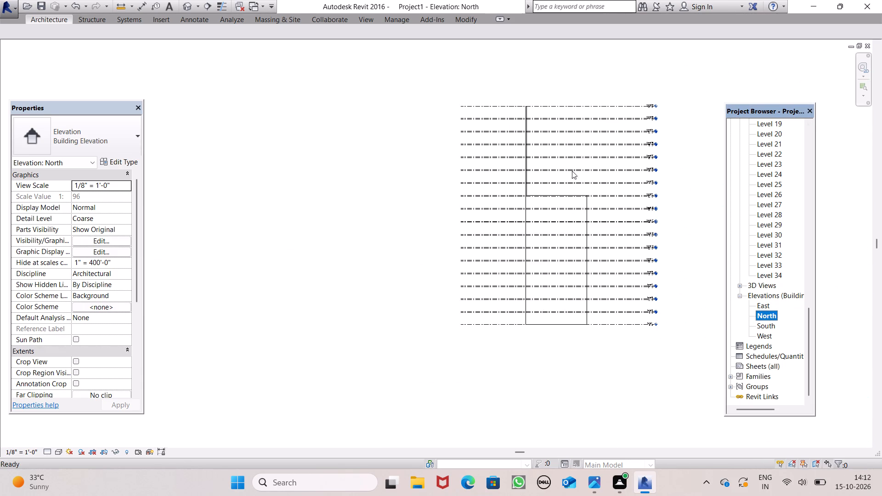
{"action": "scroll", "coordinate": [578, 143], "scroll_direction": "up", "scroll_amount": 1}
{"action": "scroll", "coordinate": [578, 143], "scroll_direction": "down", "scroll_amount": 1}
{"action": "scroll", "coordinate": [578, 143], "scroll_direction": "up", "scroll_amount": 3}
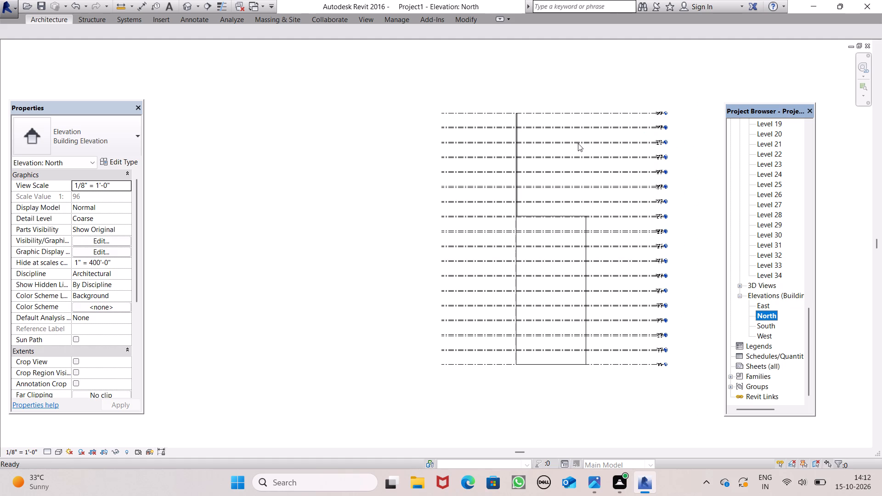
{"action": "scroll", "coordinate": [578, 143], "scroll_direction": "up", "scroll_amount": 1}
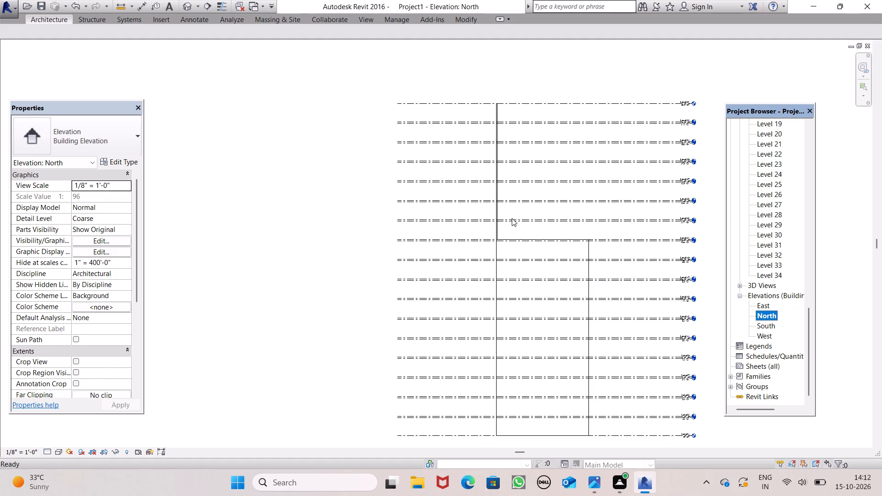
{"action": "left_click", "coordinate": [538, 240]}
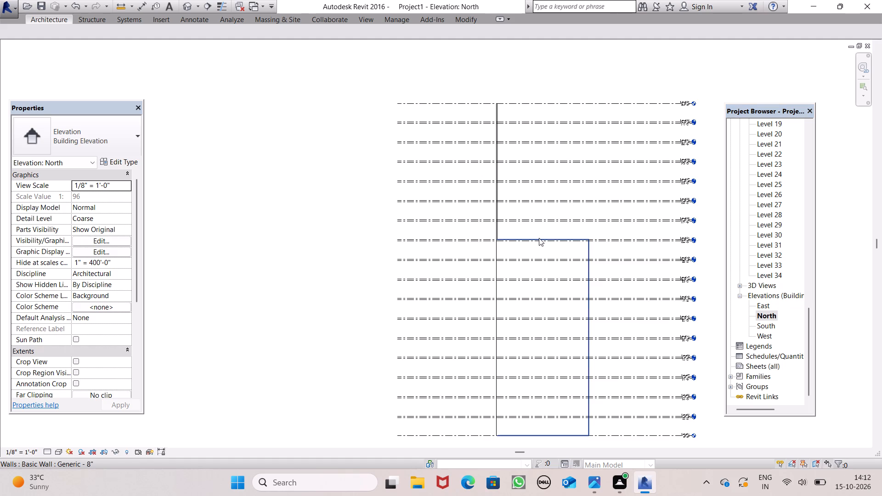
{"action": "left_click", "coordinate": [540, 237]}
{"action": "left_click_drag", "start_coordinate": [541, 237], "coordinate": [547, 221]}
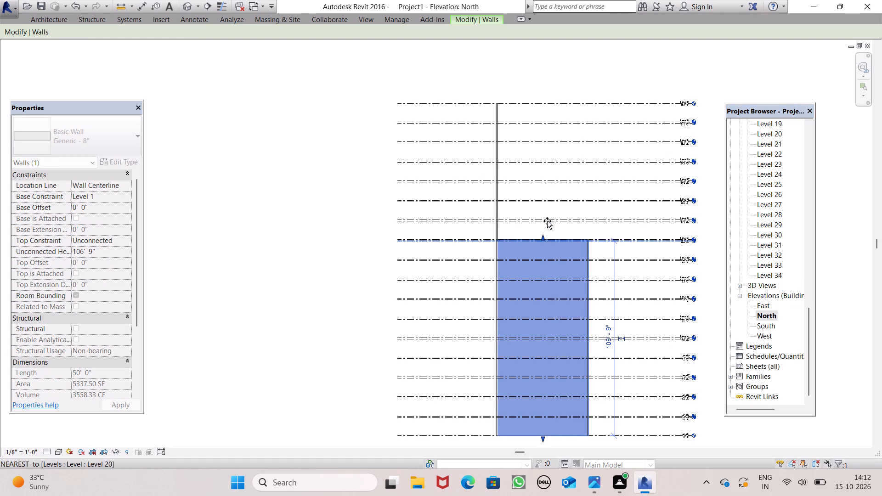
{"action": "left_click_drag", "start_coordinate": [547, 221], "coordinate": [558, 107]}
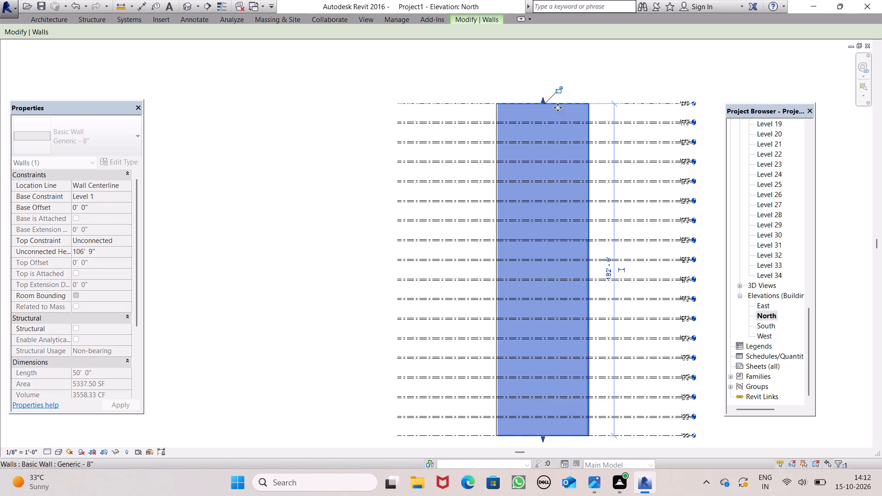
{"action": "left_click", "coordinate": [614, 79]}
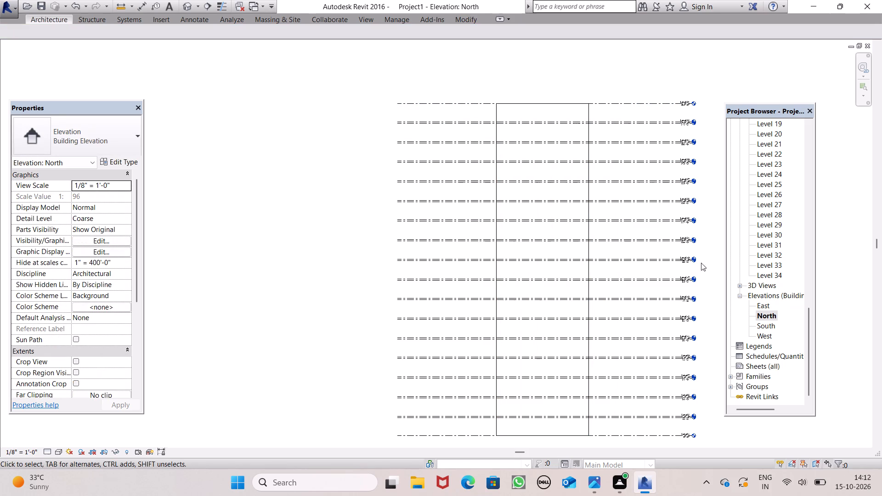
Inspect the wall tops in the South elevation against Level 34, selecting the front wall and the side wall to check them.
{"action": "double_click", "coordinate": [771, 328]}
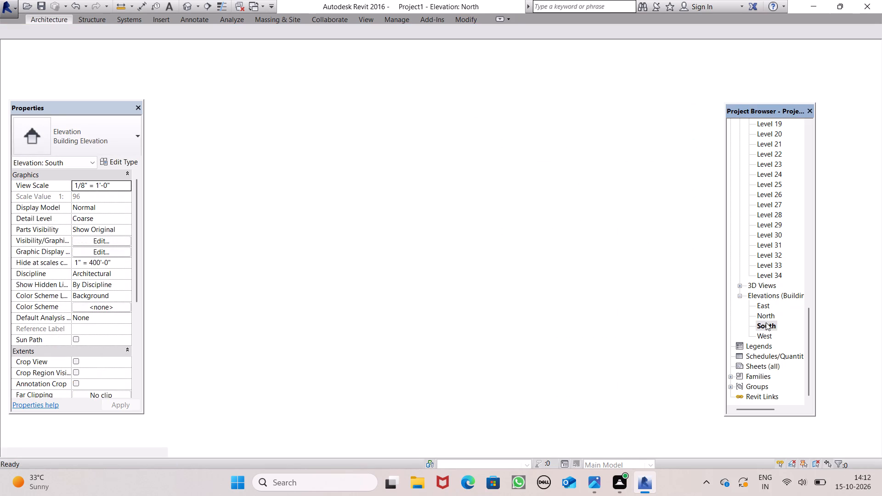
{"action": "scroll", "coordinate": [508, 285], "scroll_direction": "down", "scroll_amount": 5}
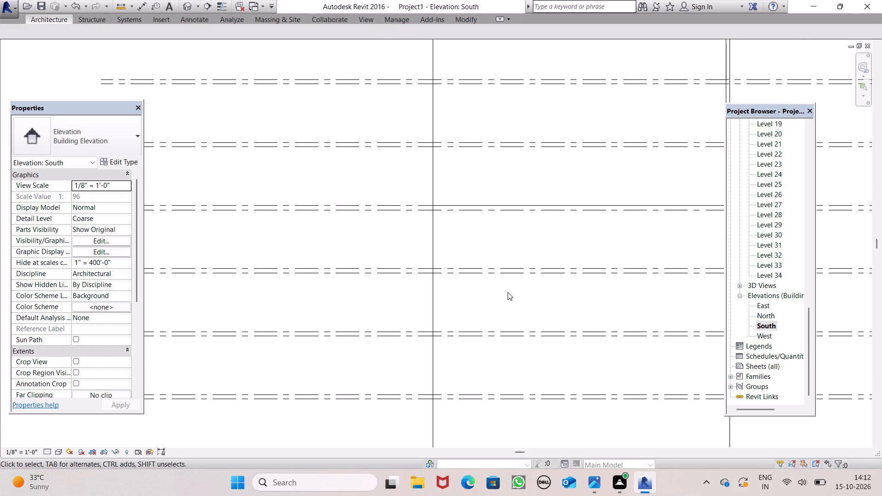
{"action": "scroll", "coordinate": [511, 289], "scroll_direction": "down", "scroll_amount": 9}
{"action": "scroll", "coordinate": [554, 169], "scroll_direction": "up", "scroll_amount": 4}
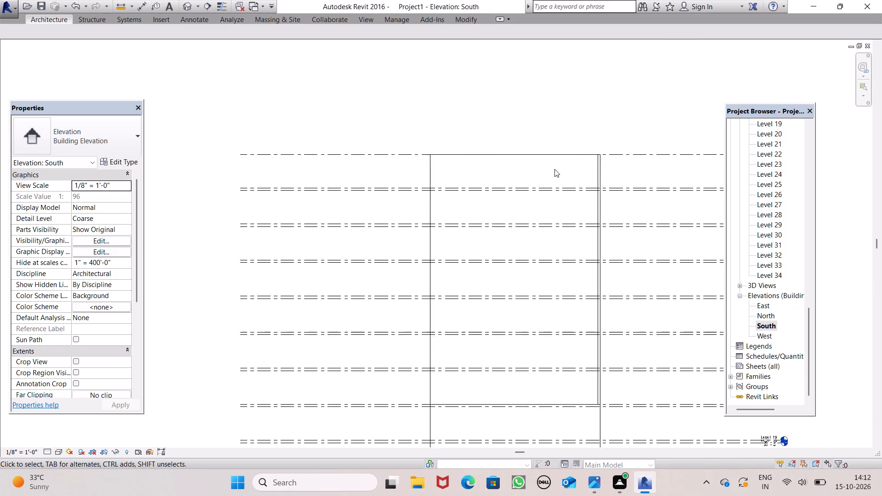
{"action": "scroll", "coordinate": [554, 169], "scroll_direction": "up", "scroll_amount": 6}
{"action": "left_click", "coordinate": [597, 145]}
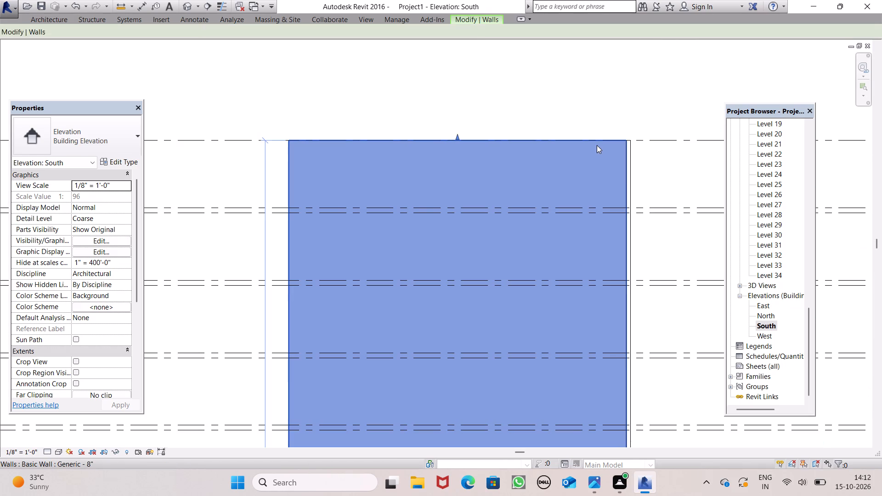
{"action": "left_click", "coordinate": [600, 120]}
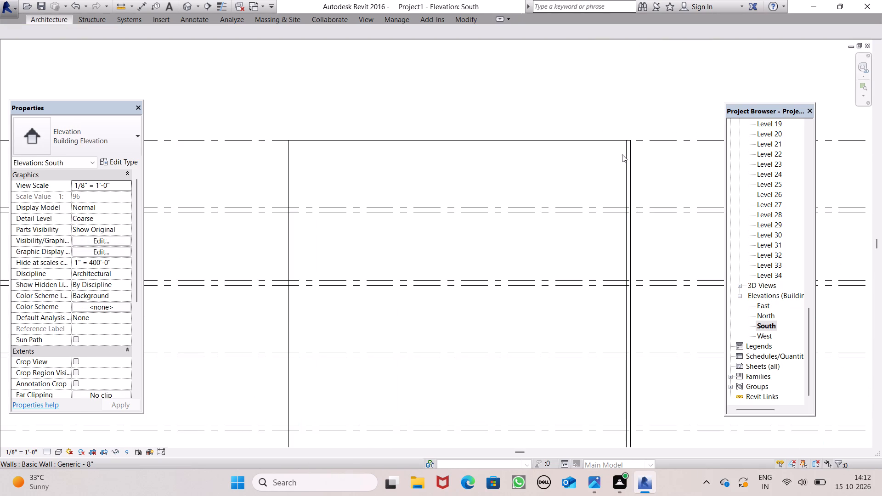
{"action": "left_click", "coordinate": [627, 160]}
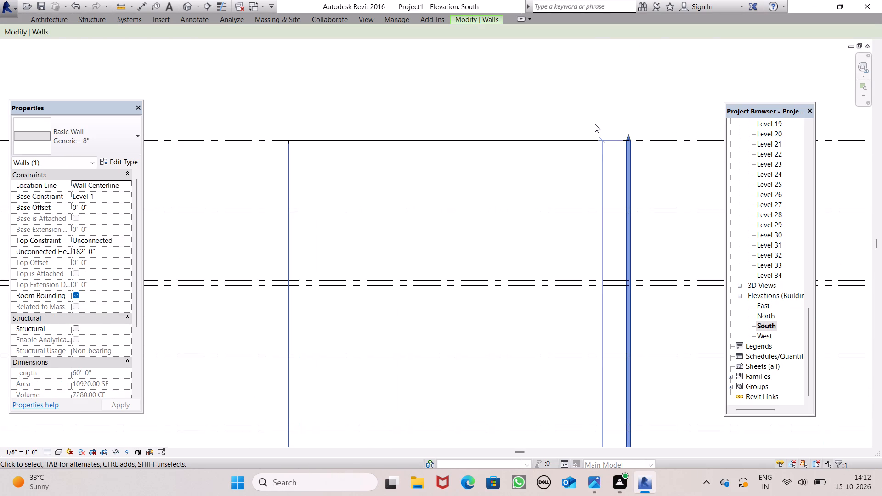
{"action": "left_click", "coordinate": [595, 124]}
Examine the wall heights in the 3D view, orbiting around the building to compare the wall tops on all sides.
{"action": "left_click", "coordinate": [191, 11]}
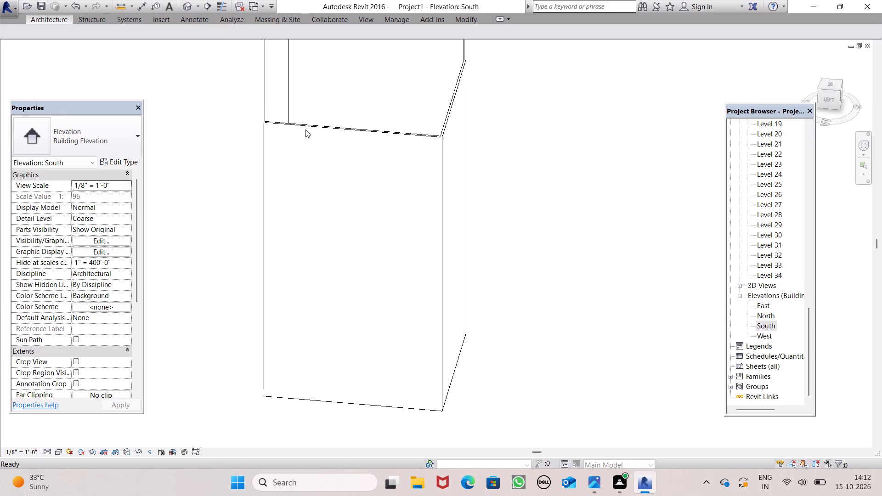
{"action": "scroll", "coordinate": [311, 146], "scroll_direction": "down", "scroll_amount": 2}
{"action": "scroll", "coordinate": [435, 197], "scroll_direction": "down", "scroll_amount": 8}
{"action": "middle_click_drag", "start_coordinate": [457, 234], "coordinate": [458, 236]}
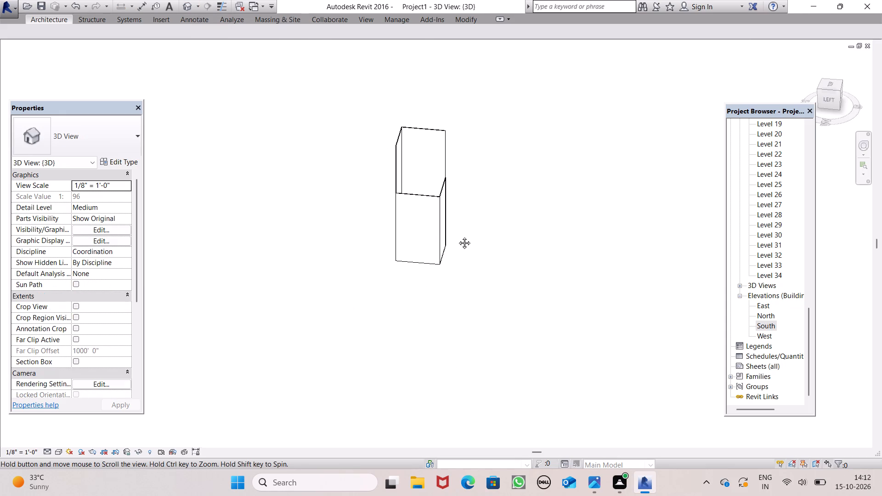
{"action": "middle_click_drag", "start_coordinate": [458, 236], "coordinate": [395, 241]}
{"action": "middle_click", "coordinate": [395, 241]}
{"action": "scroll", "coordinate": [344, 211], "scroll_direction": "down", "scroll_amount": 1}
{"action": "scroll", "coordinate": [344, 211], "scroll_direction": "up", "scroll_amount": 4}
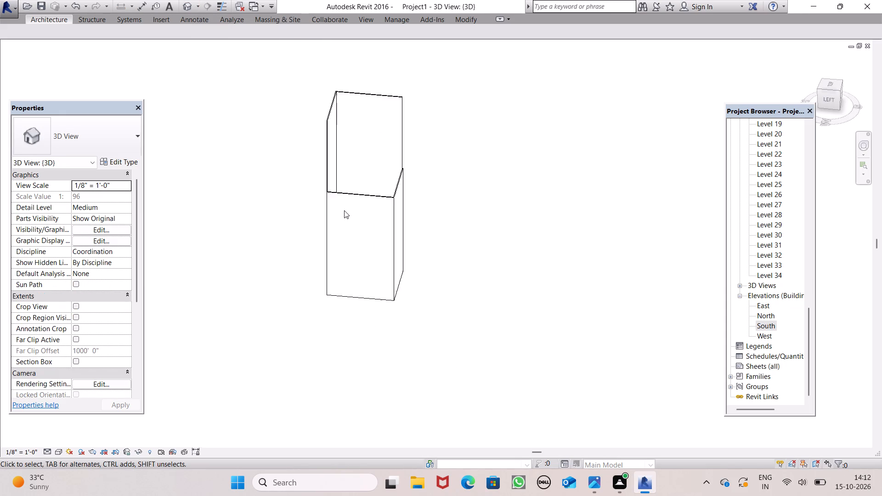
{"action": "scroll", "coordinate": [388, 226], "scroll_direction": "up", "scroll_amount": 1}
{"action": "middle_click_drag", "start_coordinate": [389, 234], "coordinate": [400, 247]}
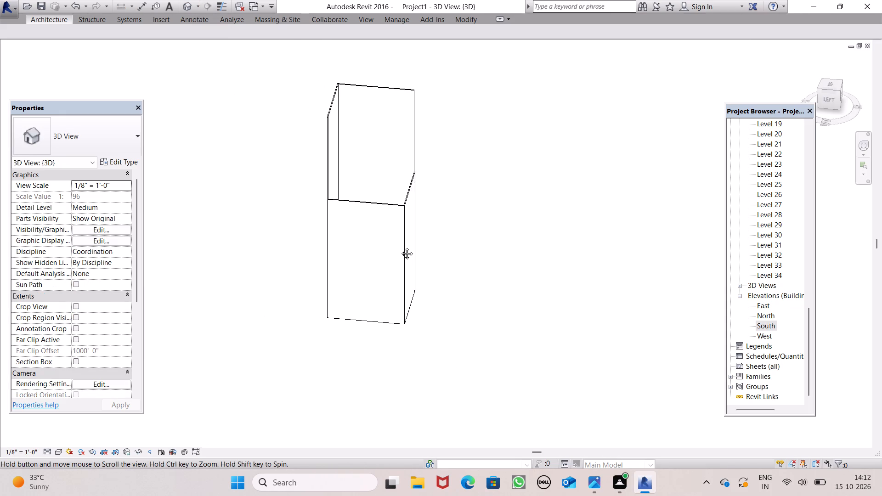
{"action": "middle_click_drag", "start_coordinate": [400, 247], "coordinate": [466, 248]}
{"action": "scroll", "coordinate": [506, 241], "scroll_direction": "up", "scroll_amount": 6}
{"action": "scroll", "coordinate": [506, 241], "scroll_direction": "down", "scroll_amount": 2}
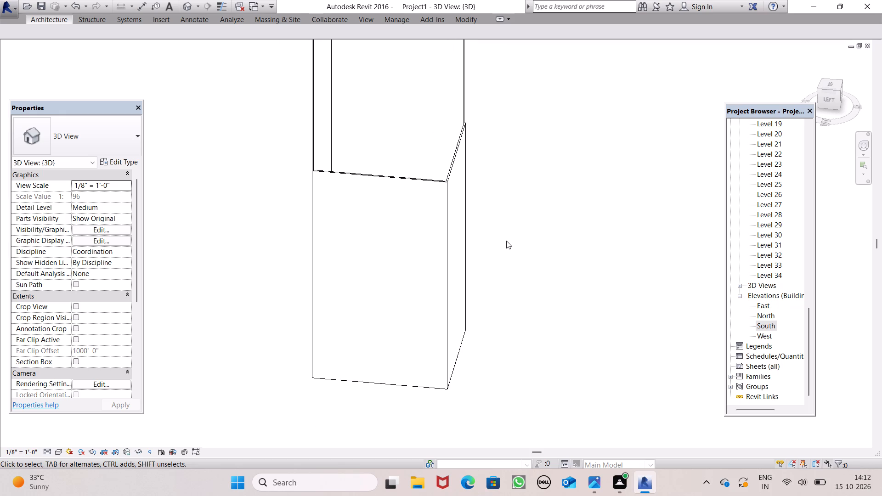
{"action": "middle_click_drag", "start_coordinate": [509, 254], "coordinate": [434, 273]}
{"action": "scroll", "coordinate": [467, 246], "scroll_direction": "down", "scroll_amount": 6}
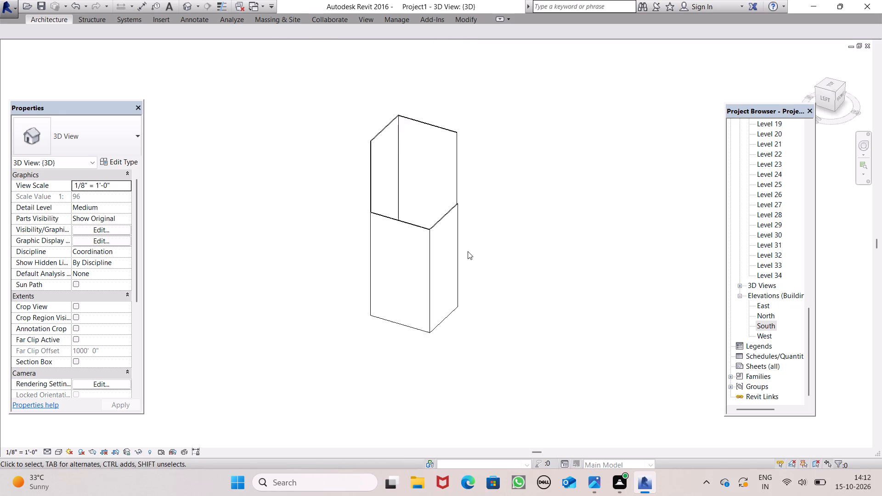
{"action": "scroll", "coordinate": [468, 250], "scroll_direction": "down", "scroll_amount": 2}
{"action": "middle_click_drag", "start_coordinate": [426, 269], "coordinate": [440, 264]}
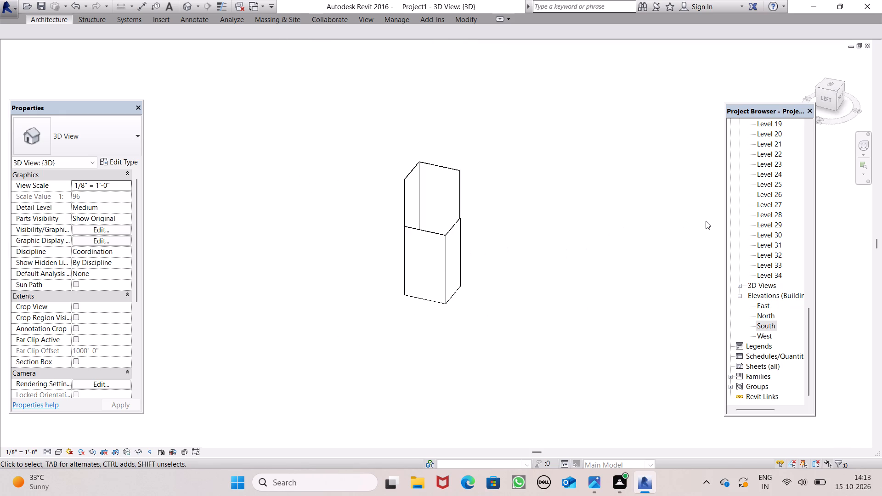
Inspect the wall tops at Level 34 in the South elevation, selecting the full-height 50' wall to check it.
{"action": "double_click", "coordinate": [767, 323]}
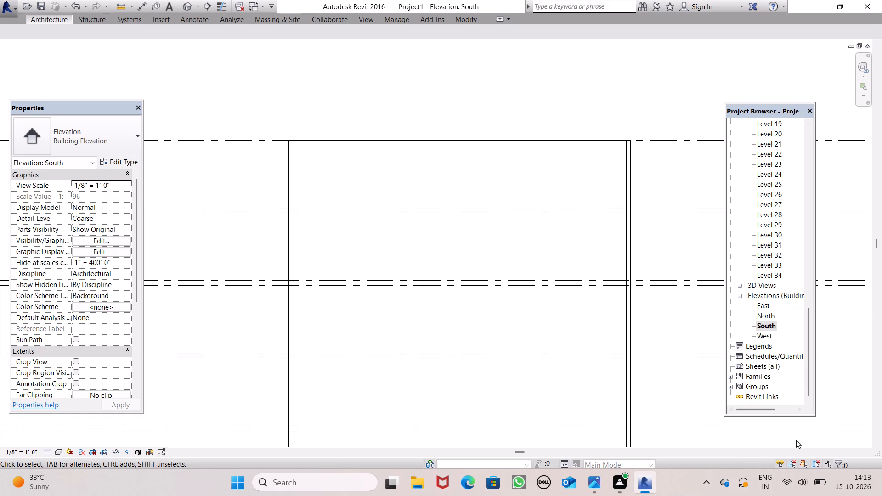
{"action": "scroll", "coordinate": [667, 495], "scroll_direction": "down", "scroll_amount": 1}
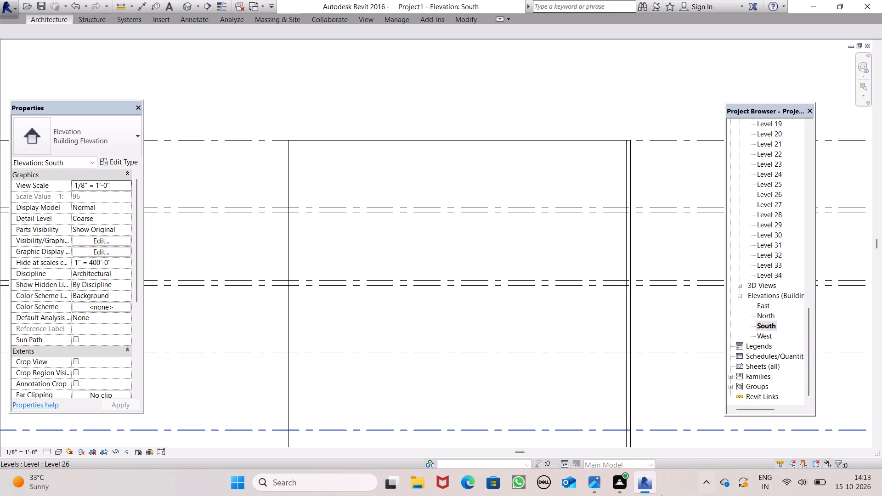
{"action": "scroll", "coordinate": [667, 495], "scroll_direction": "down", "scroll_amount": 6}
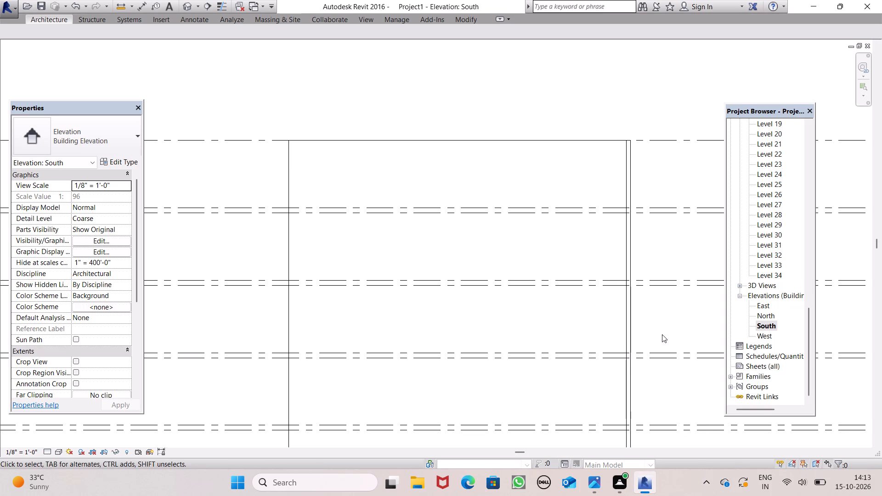
{"action": "scroll", "coordinate": [491, 39], "scroll_direction": "down", "scroll_amount": 5}
{"action": "scroll", "coordinate": [475, 96], "scroll_direction": "up", "scroll_amount": 5}
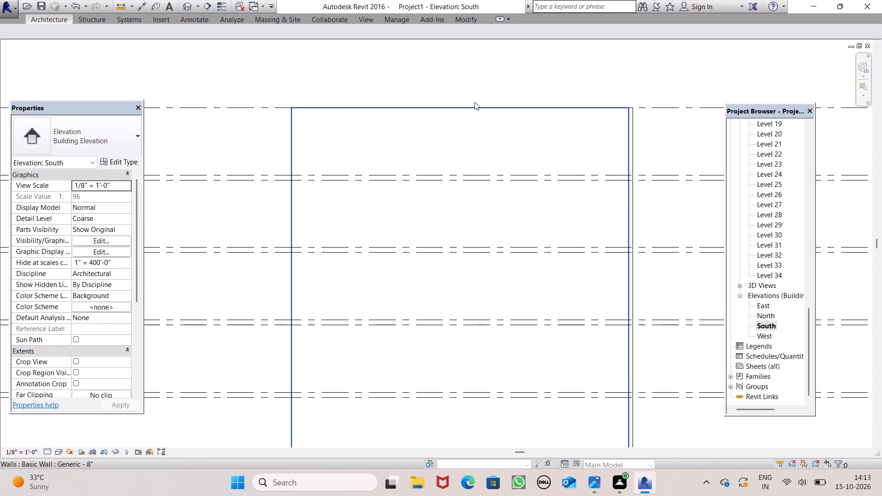
{"action": "left_click", "coordinate": [475, 111]}
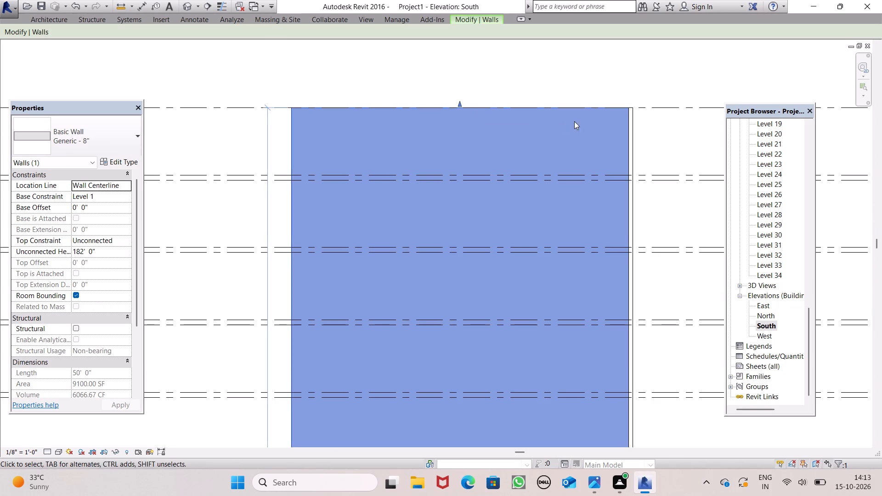
{"action": "left_click", "coordinate": [633, 121]}
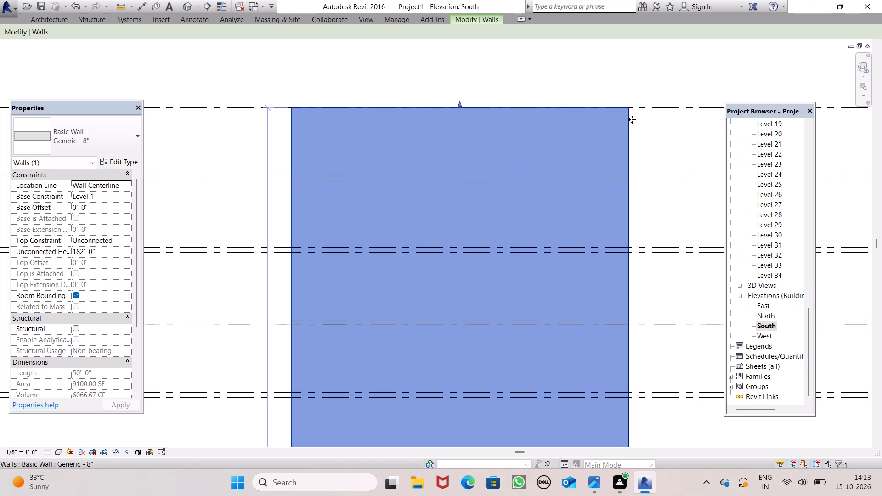
{"action": "left_click", "coordinate": [632, 119]}
{"action": "left_click", "coordinate": [630, 114]}
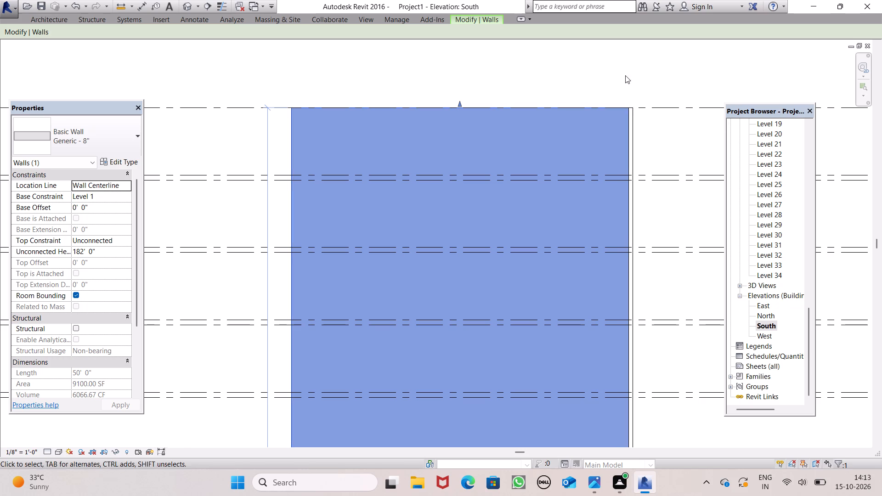
In the South elevation, stretch the top of the shorter 50' front wall up to Level 34, for a height of 182' 0".
{"action": "left_click_drag", "start_coordinate": [760, 338], "coordinate": [758, 332]}
{"action": "scroll", "coordinate": [571, 178], "scroll_direction": "down", "scroll_amount": 5}
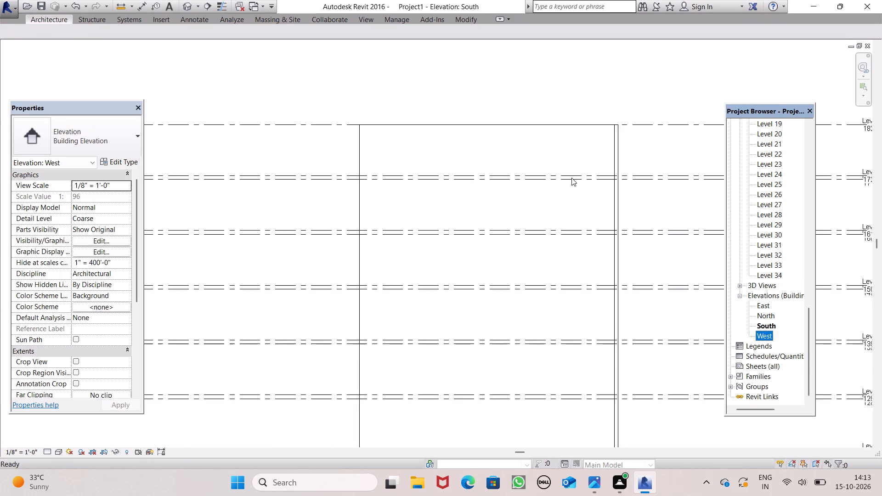
{"action": "scroll", "coordinate": [571, 175], "scroll_direction": "down", "scroll_amount": 6}
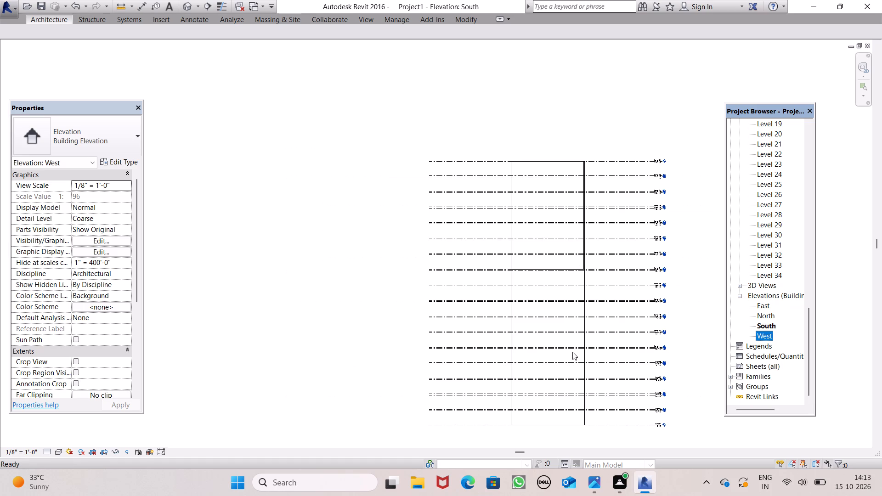
{"action": "left_click", "coordinate": [586, 338]}
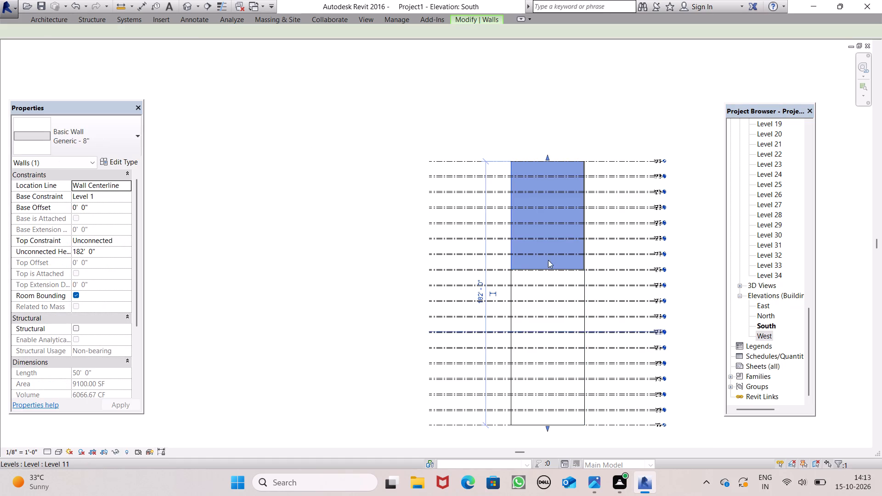
{"action": "left_click", "coordinate": [563, 425]}
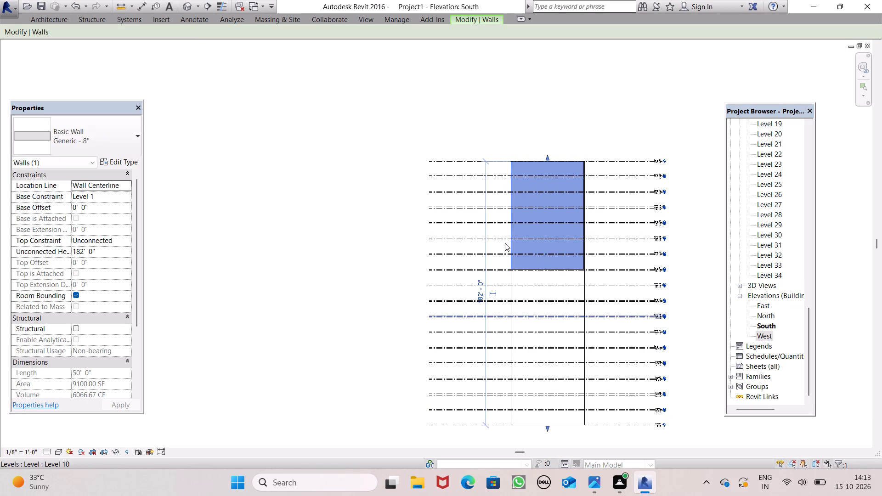
{"action": "left_click", "coordinate": [489, 134]}
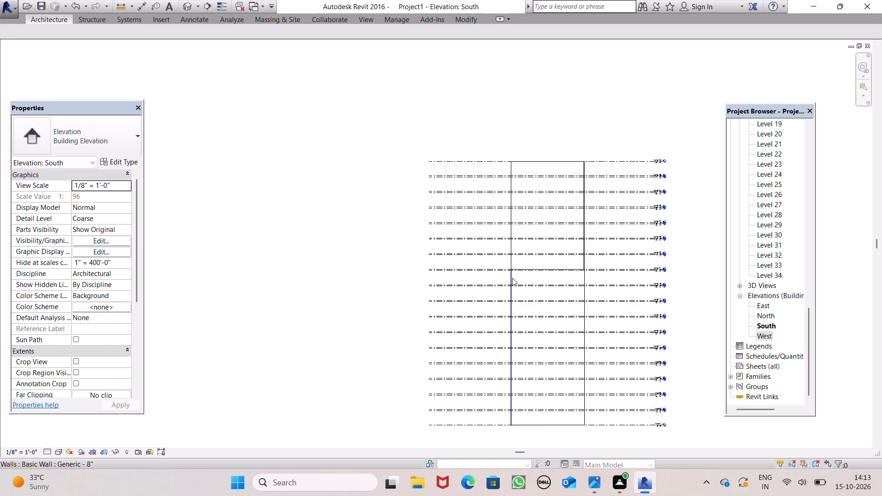
{"action": "left_click", "coordinate": [513, 280]}
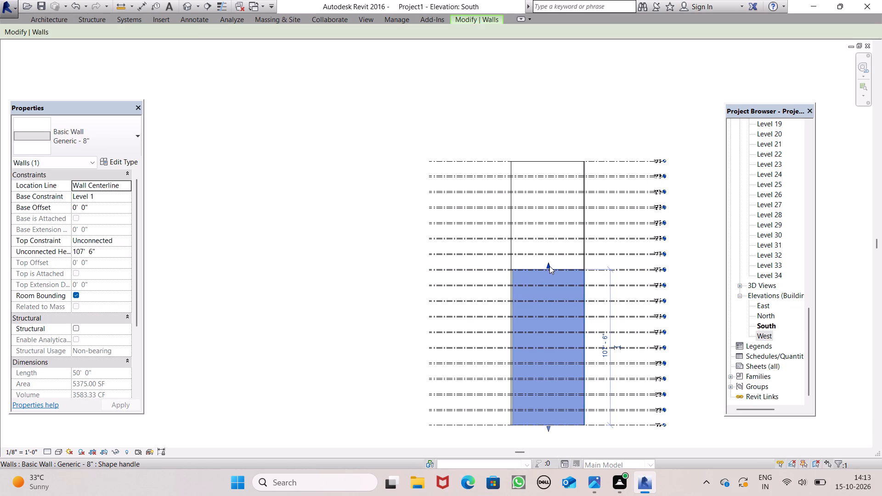
{"action": "left_click_drag", "start_coordinate": [550, 265], "coordinate": [578, 156]}
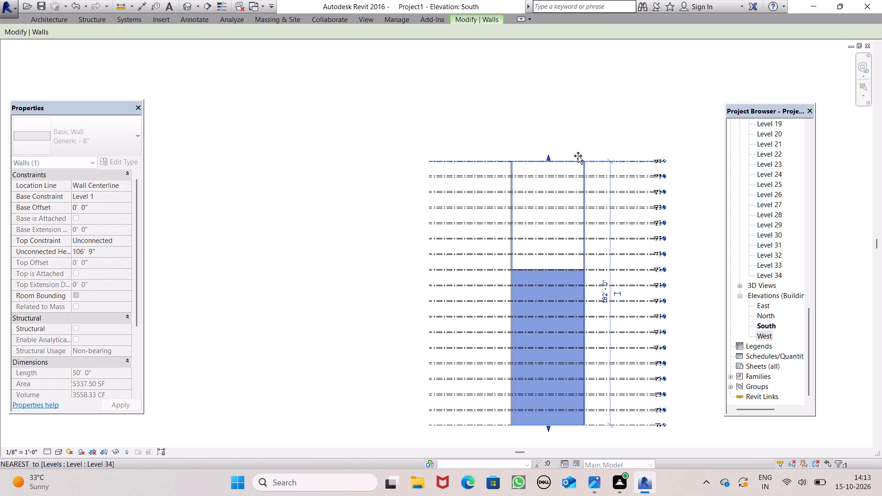
{"action": "left_click_drag", "start_coordinate": [578, 156], "coordinate": [583, 158]}
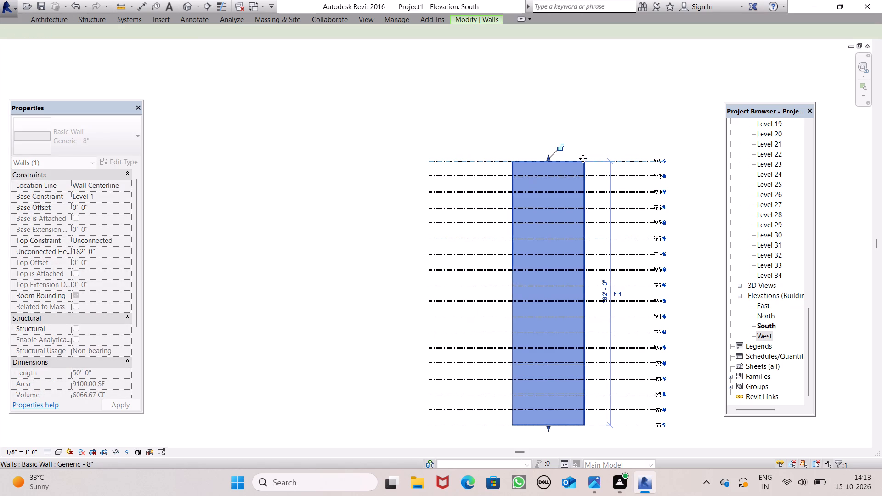
{"action": "left_click", "coordinate": [588, 142]}
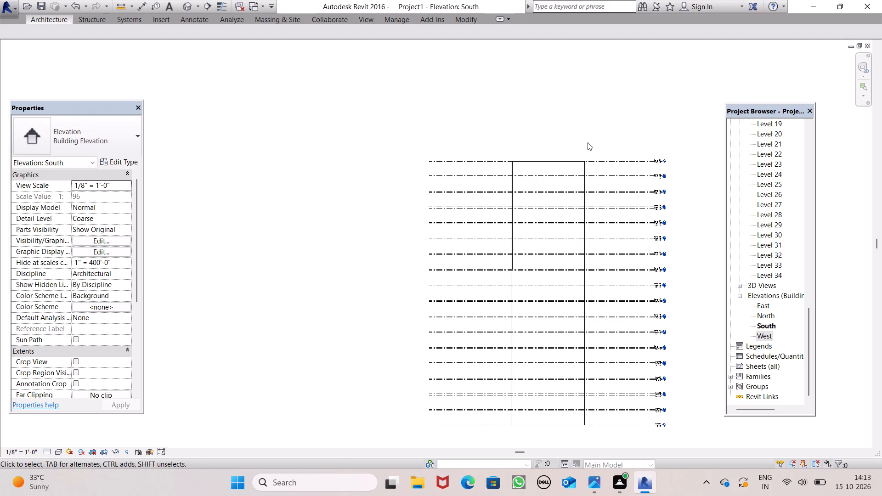
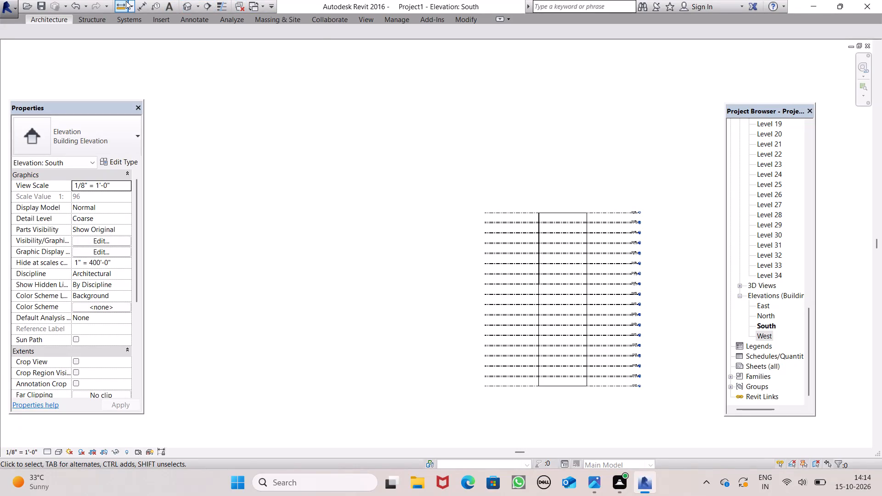
Open the 3D view to check which wall still stops short of the top level.
{"action": "left_click", "coordinate": [127, 0]}
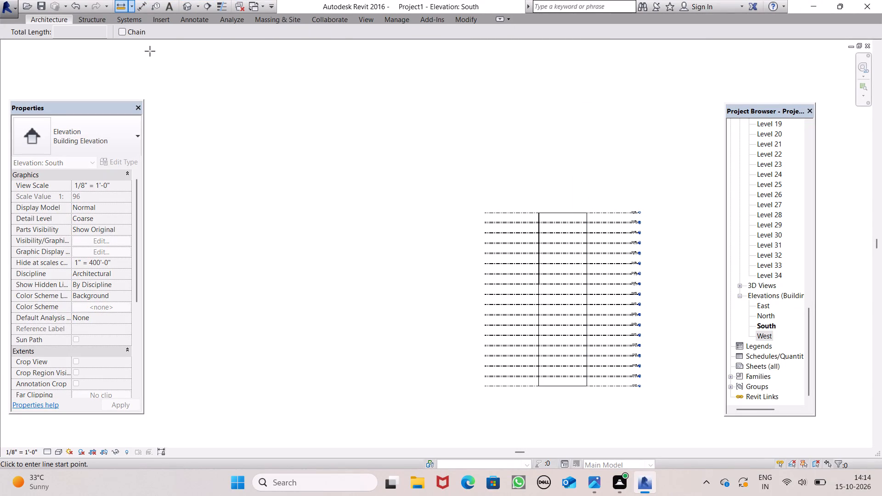
{"action": "left_click", "coordinate": [183, 9]}
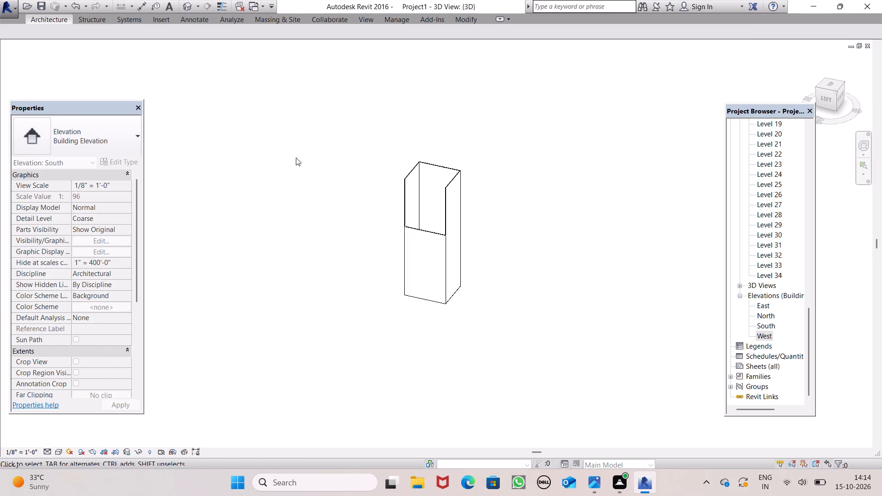
In the South elevation, stretch the top of the shorter 60' side wall up to a height of about 180' 0", near Level 34.
{"action": "double_click", "coordinate": [774, 337]}
{"action": "double_click", "coordinate": [758, 330]}
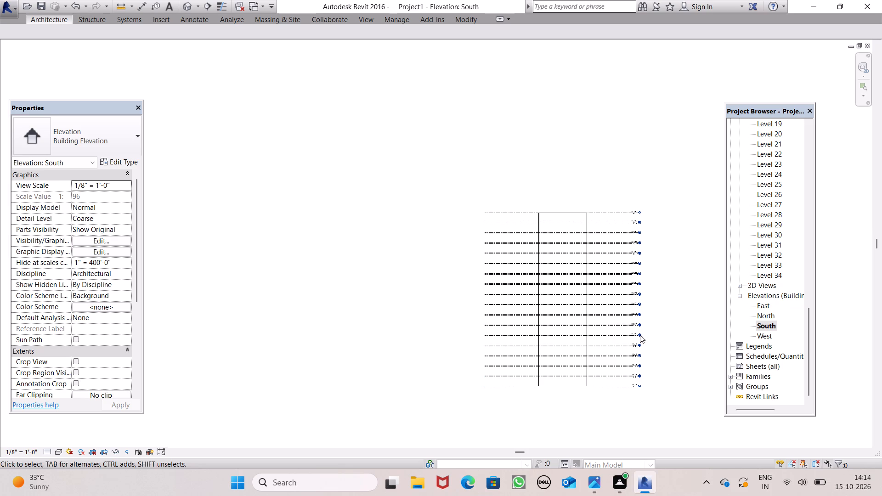
{"action": "left_click", "coordinate": [534, 336]}
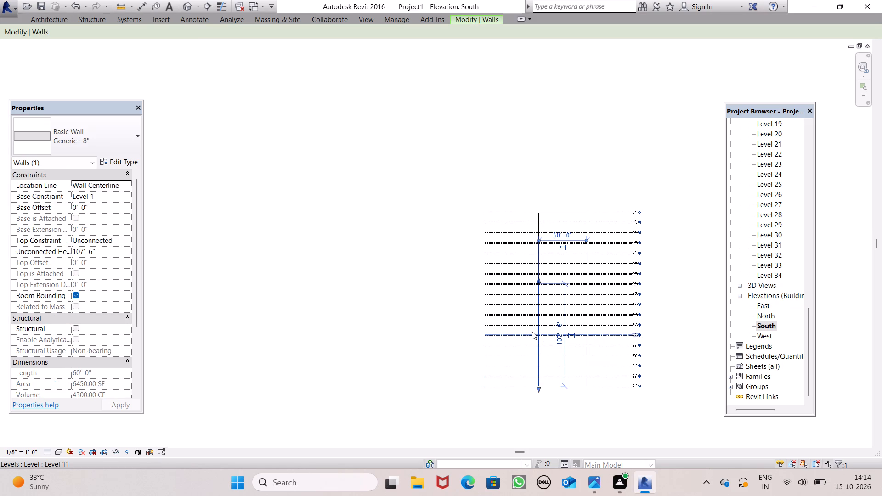
{"action": "scroll", "coordinate": [528, 282], "scroll_direction": "up", "scroll_amount": 3}
{"action": "scroll", "coordinate": [528, 282], "scroll_direction": "down", "scroll_amount": 1}
{"action": "scroll", "coordinate": [528, 282], "scroll_direction": "up", "scroll_amount": 1}
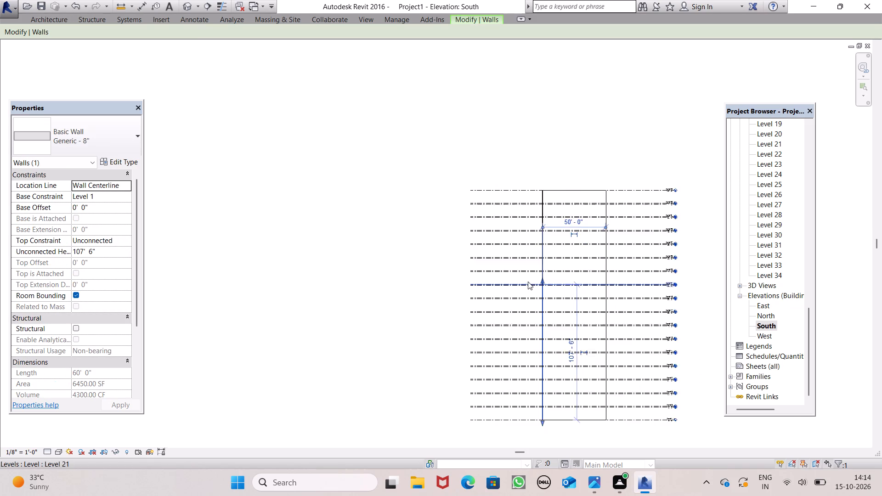
{"action": "scroll", "coordinate": [517, 305], "scroll_direction": "up", "scroll_amount": 6}
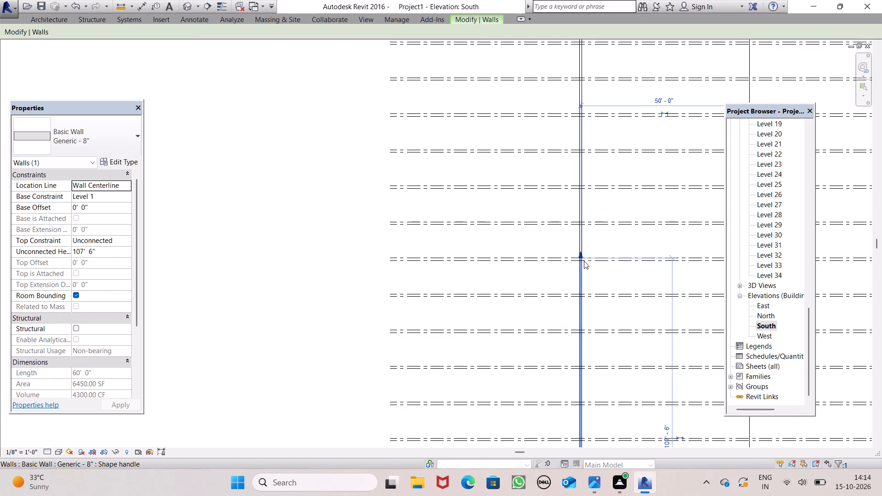
{"action": "scroll", "coordinate": [581, 285], "scroll_direction": "down", "scroll_amount": 8}
{"action": "scroll", "coordinate": [589, 198], "scroll_direction": "up", "scroll_amount": 6}
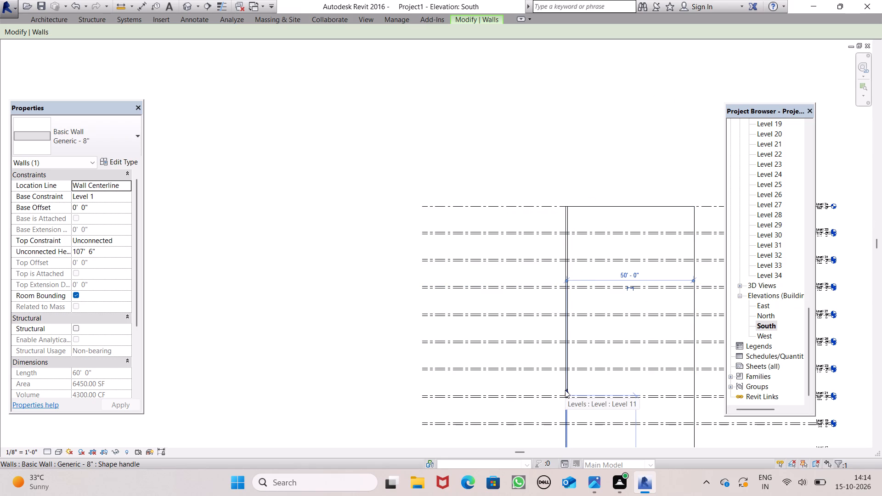
{"action": "left_click_drag", "start_coordinate": [565, 387], "coordinate": [590, 270]}
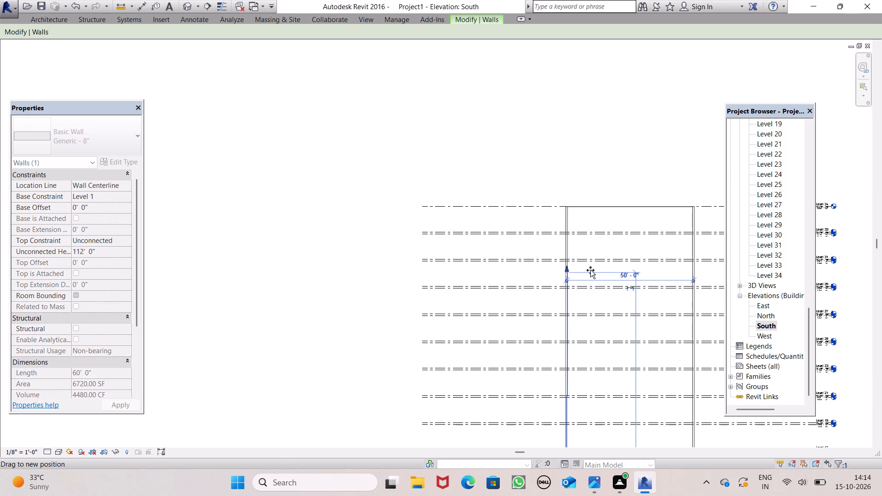
{"action": "left_click_drag", "start_coordinate": [590, 270], "coordinate": [588, 212]}
Raise the top of the 60' side wall the remaining distance so it aligns with Level 34.
{"action": "scroll", "coordinate": [574, 205], "scroll_direction": "up", "scroll_amount": 3}
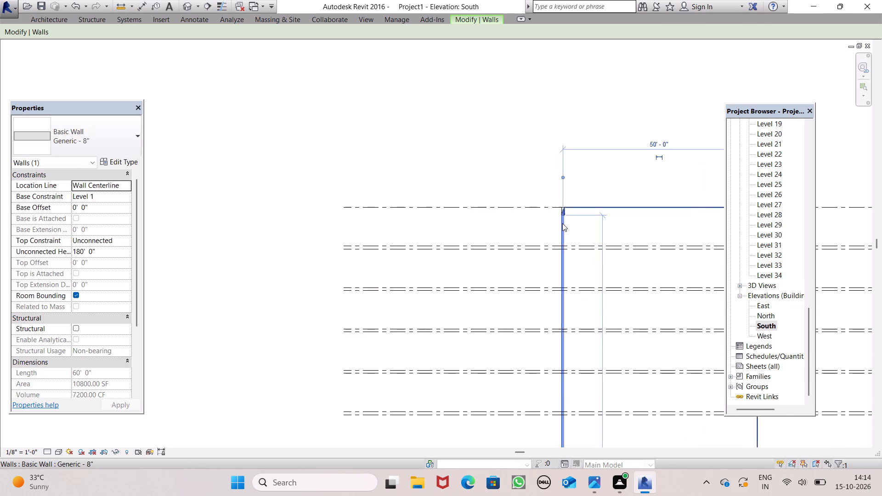
{"action": "scroll", "coordinate": [562, 223], "scroll_direction": "up", "scroll_amount": 6}
{"action": "scroll", "coordinate": [562, 223], "scroll_direction": "down", "scroll_amount": 1}
{"action": "scroll", "coordinate": [562, 223], "scroll_direction": "up", "scroll_amount": 1}
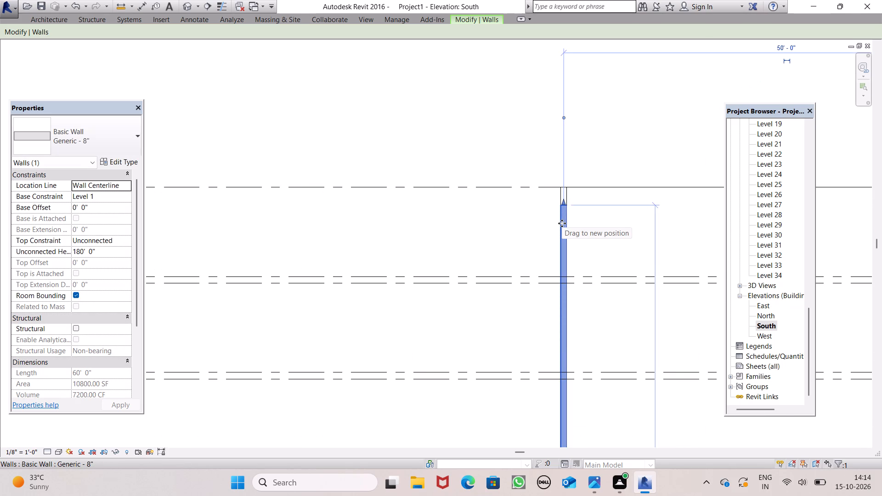
{"action": "scroll", "coordinate": [582, 214], "scroll_direction": "up", "scroll_amount": 6}
{"action": "scroll", "coordinate": [554, 191], "scroll_direction": "up", "scroll_amount": 2}
{"action": "scroll", "coordinate": [554, 191], "scroll_direction": "down", "scroll_amount": 1}
{"action": "scroll", "coordinate": [554, 191], "scroll_direction": "up", "scroll_amount": 2}
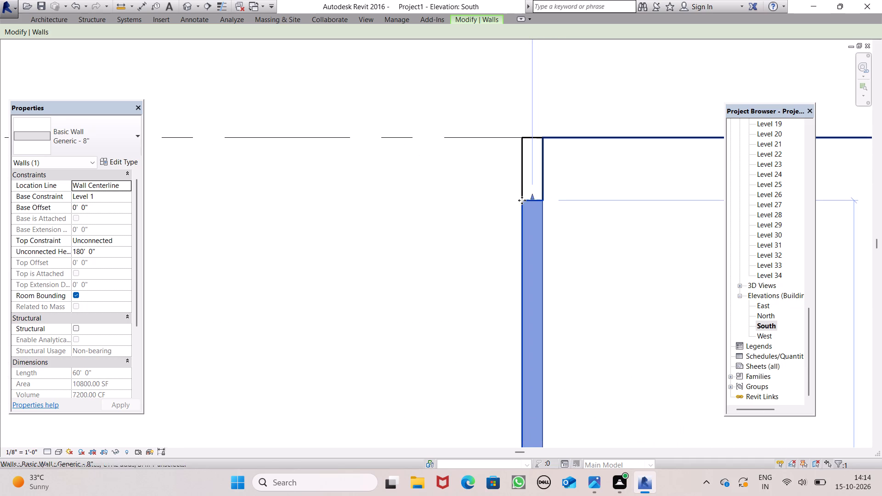
{"action": "left_click_drag", "start_coordinate": [533, 196], "coordinate": [538, 171]}
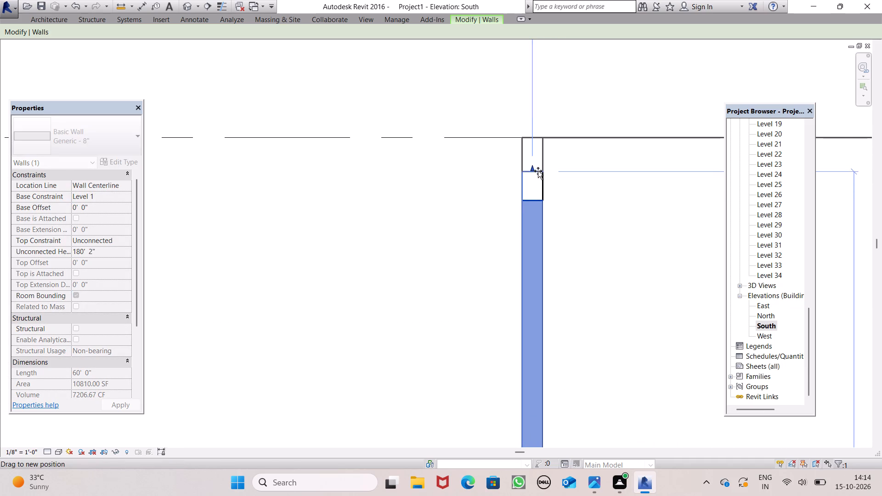
{"action": "left_click_drag", "start_coordinate": [538, 171], "coordinate": [539, 167]}
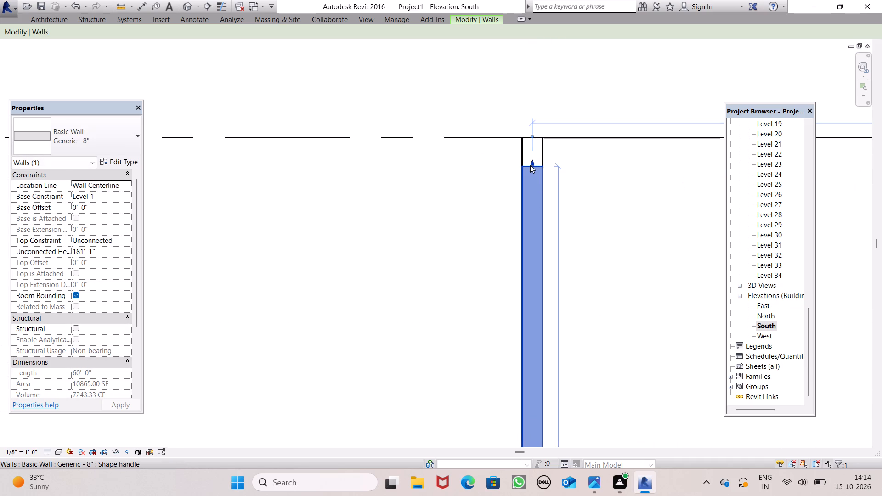
{"action": "left_click_drag", "start_coordinate": [531, 165], "coordinate": [540, 141]}
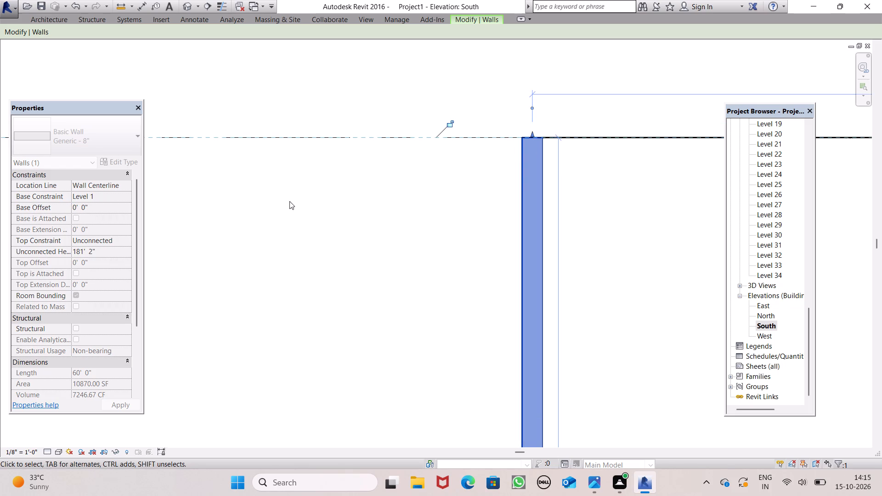
{"action": "left_click", "coordinate": [282, 203]}
Examine the full building in the South elevation, comparing the wall extents with the stacked levels.
{"action": "scroll", "coordinate": [298, 194], "scroll_direction": "down", "scroll_amount": 7}
{"action": "scroll", "coordinate": [351, 207], "scroll_direction": "down", "scroll_amount": 7}
{"action": "scroll", "coordinate": [390, 262], "scroll_direction": "down", "scroll_amount": 7}
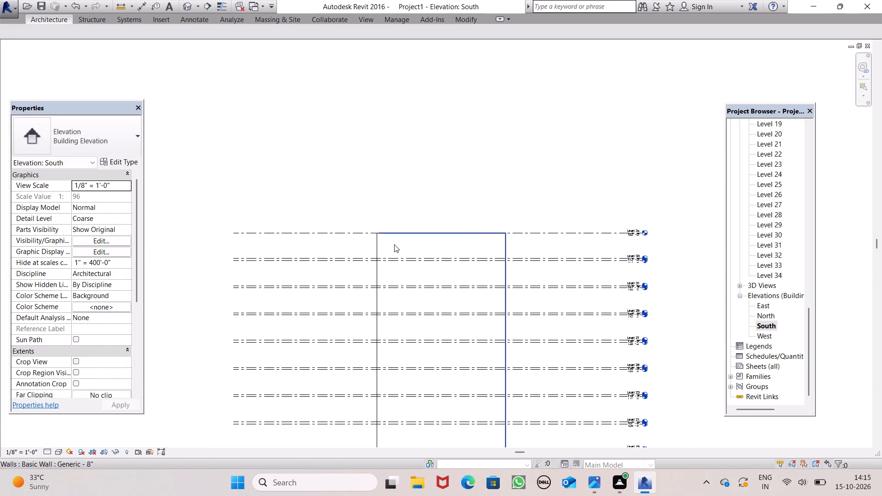
{"action": "scroll", "coordinate": [394, 244], "scroll_direction": "down", "scroll_amount": 6}
{"action": "left_click", "coordinate": [442, 174]}
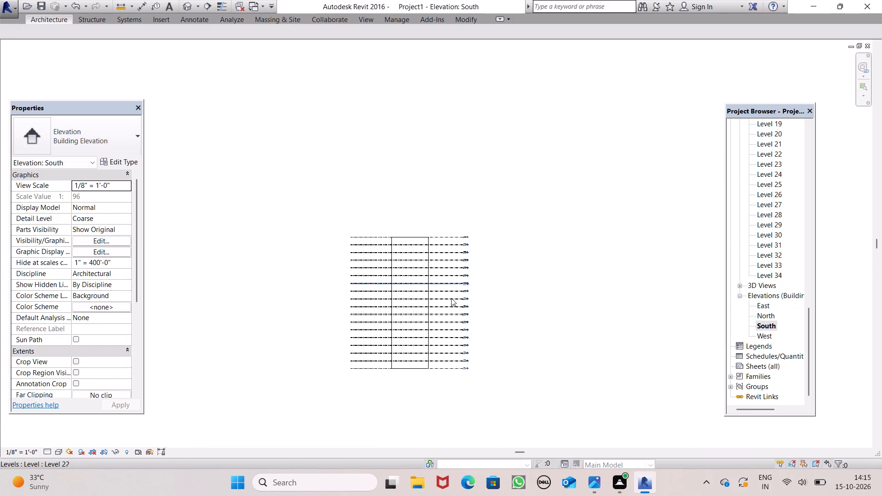
{"action": "scroll", "coordinate": [440, 309], "scroll_direction": "up", "scroll_amount": 14}
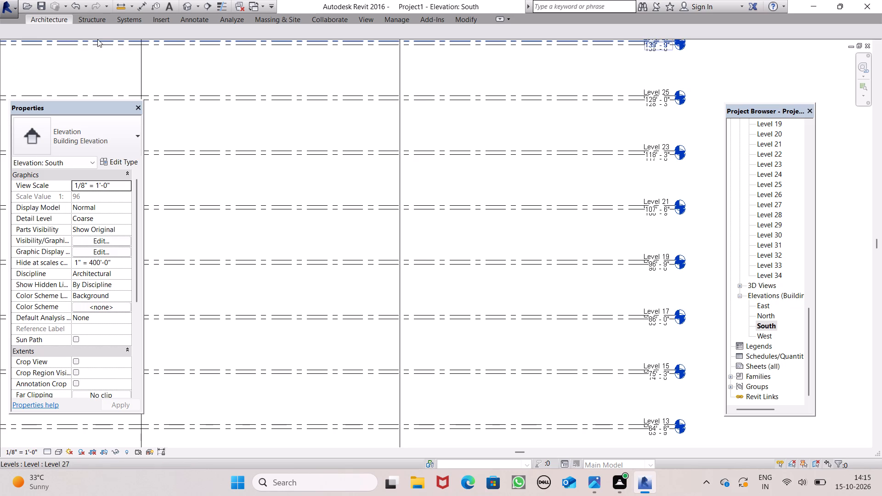
Open the 3D view to check the wall heights.
{"action": "left_click", "coordinate": [187, 4]}
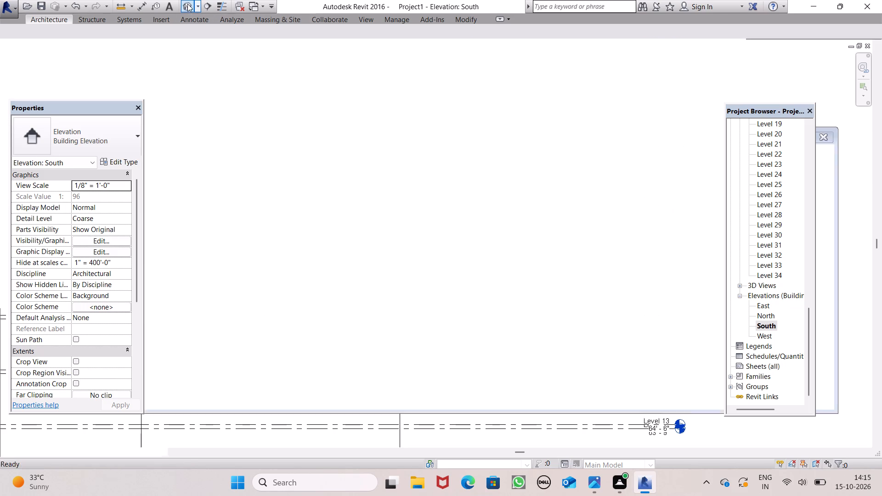
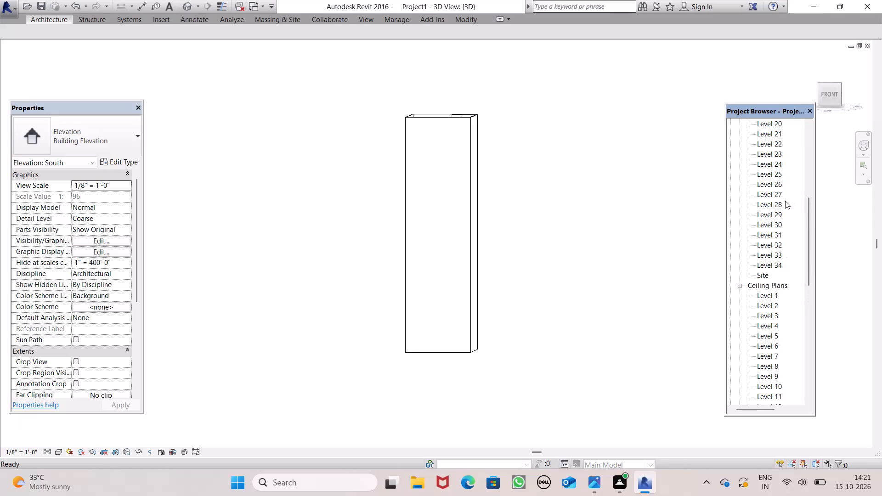
Open the Level 1 floor plan and examine the outline of the exterior walls.
{"action": "scroll", "coordinate": [785, 201], "scroll_direction": "up", "scroll_amount": 16}
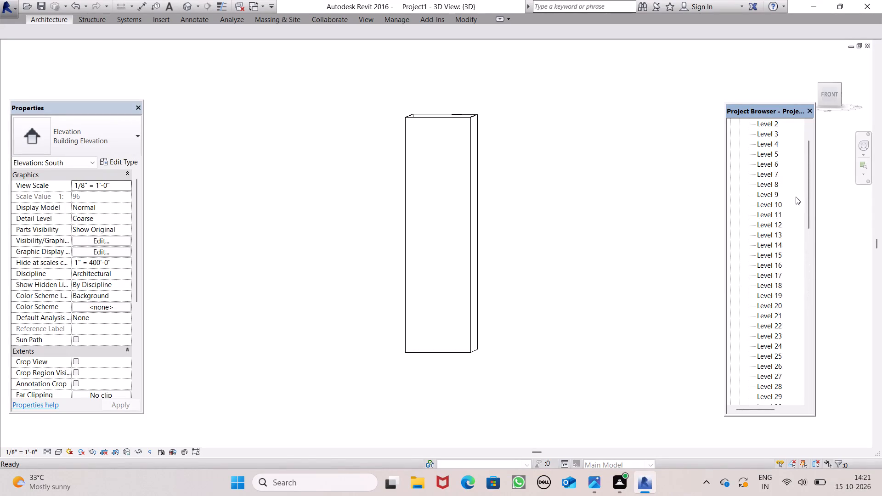
{"action": "scroll", "coordinate": [796, 197], "scroll_direction": "up", "scroll_amount": 8}
{"action": "left_click", "coordinate": [768, 157]}
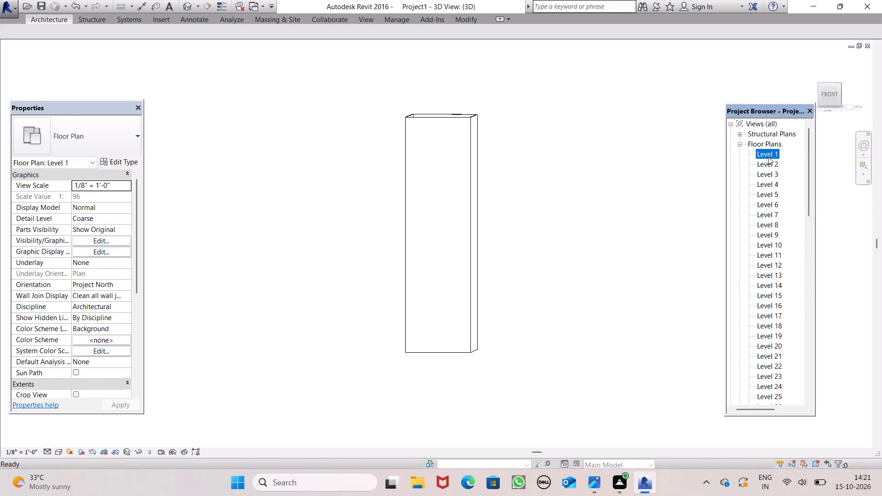
{"action": "double_click", "coordinate": [768, 157]}
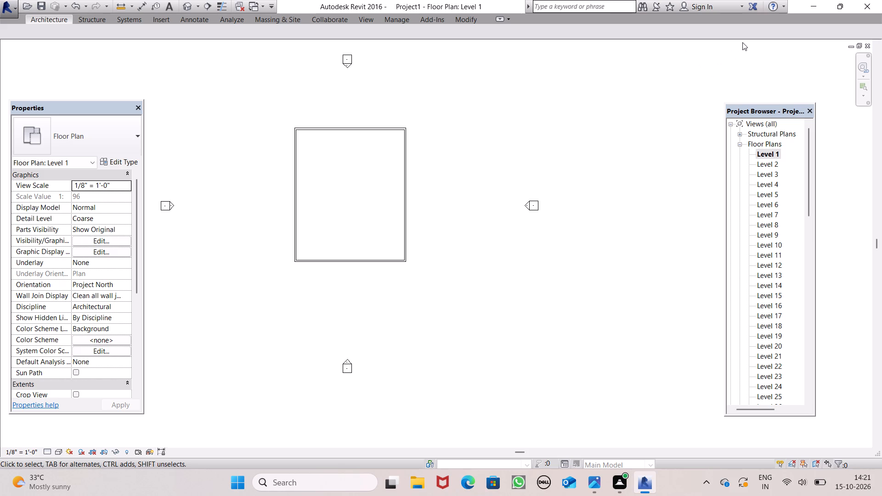
{"action": "scroll", "coordinate": [720, 116], "scroll_direction": "down", "scroll_amount": 4}
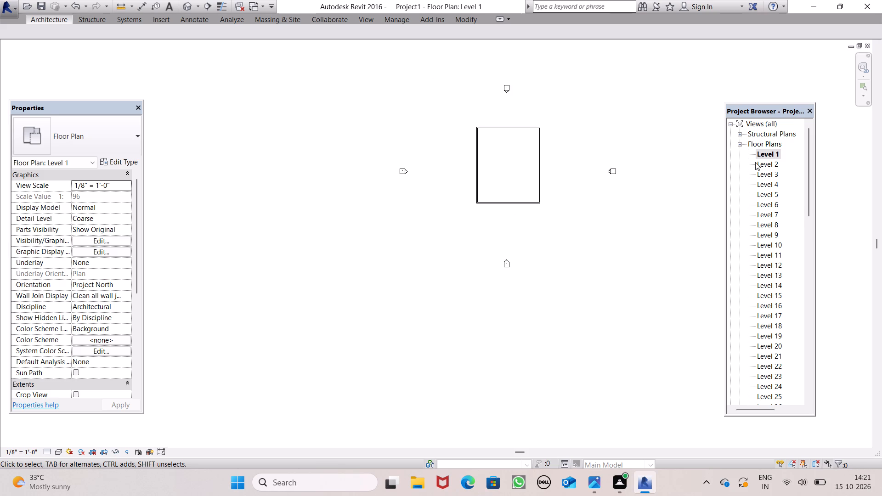
{"action": "scroll", "coordinate": [755, 162], "scroll_direction": "down", "scroll_amount": 1}
{"action": "scroll", "coordinate": [755, 162], "scroll_direction": "up", "scroll_amount": 1}
{"action": "scroll", "coordinate": [756, 161], "scroll_direction": "down", "scroll_amount": 1}
{"action": "scroll", "coordinate": [758, 160], "scroll_direction": "up", "scroll_amount": 3}
{"action": "scroll", "coordinate": [757, 173], "scroll_direction": "down", "scroll_amount": 1}
{"action": "scroll", "coordinate": [780, 204], "scroll_direction": "up", "scroll_amount": 1}
{"action": "scroll", "coordinate": [581, 132], "scroll_direction": "up", "scroll_amount": 6}
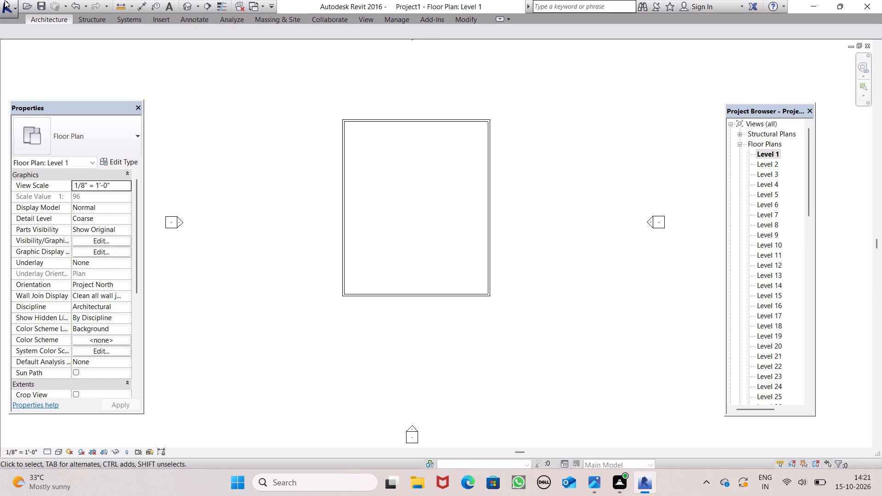
{"action": "left_click", "coordinate": [62, 17]}
{"action": "scroll", "coordinate": [356, 147], "scroll_direction": "up", "scroll_amount": 5}
{"action": "scroll", "coordinate": [356, 145], "scroll_direction": "down", "scroll_amount": 3}
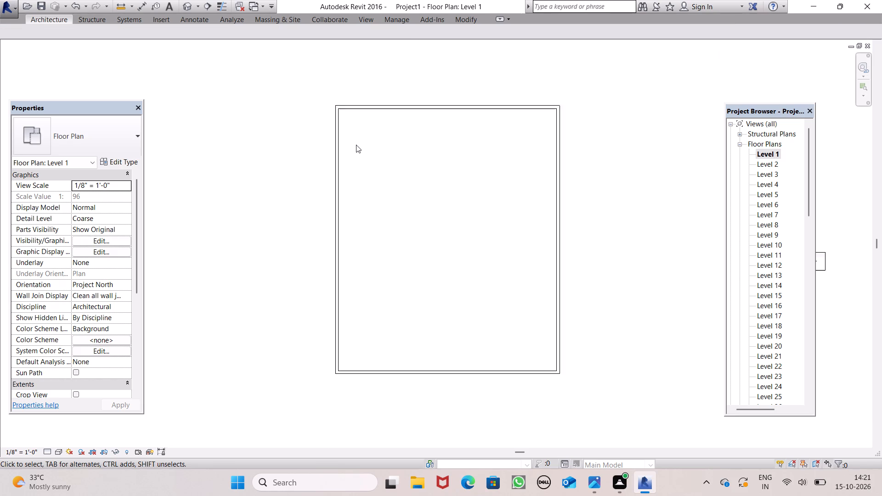
{"action": "scroll", "coordinate": [356, 145], "scroll_direction": "down", "scroll_amount": 2}
{"action": "middle_click_drag", "start_coordinate": [401, 276], "coordinate": [409, 230]}
{"action": "scroll", "coordinate": [365, 191], "scroll_direction": "down", "scroll_amount": 3}
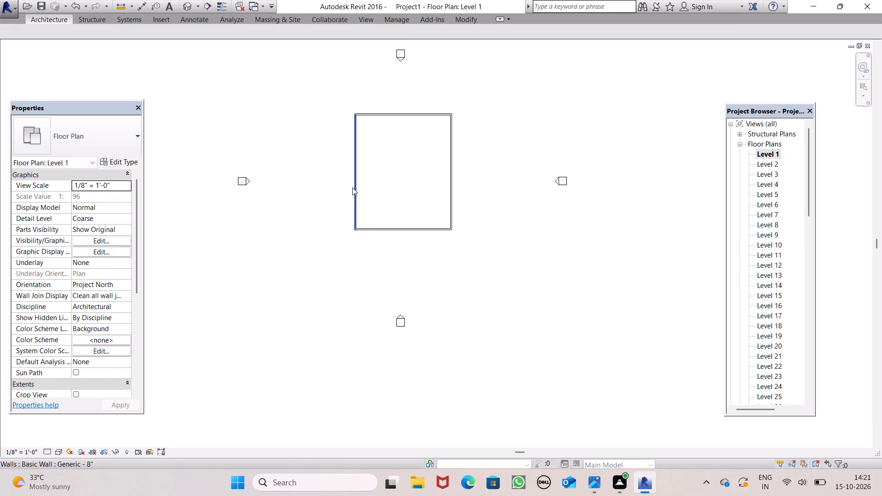
{"action": "scroll", "coordinate": [855, 247], "scroll_direction": "down", "scroll_amount": 1}
{"action": "scroll", "coordinate": [825, 247], "scroll_direction": "up", "scroll_amount": 1}
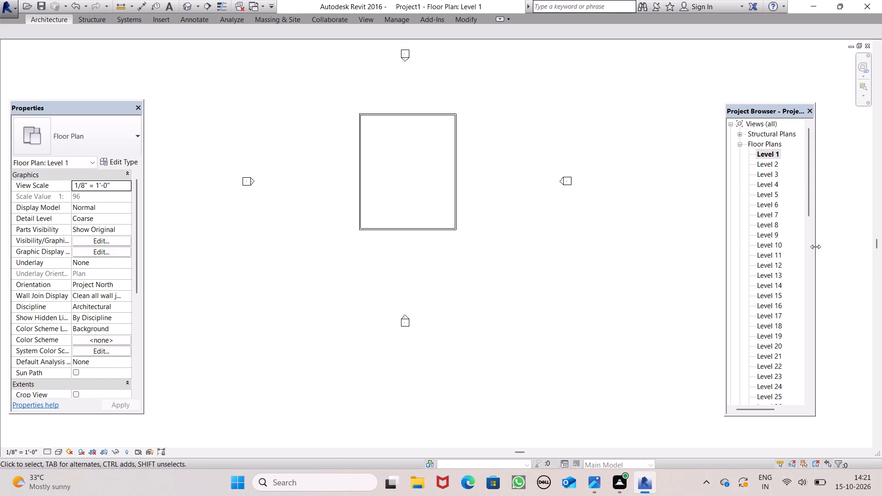
Open the East elevation and compare the wall extents with the stacked levels from Level 1 to Level 34.
{"action": "scroll", "coordinate": [814, 247], "scroll_direction": "down", "scroll_amount": 7}
{"action": "scroll", "coordinate": [741, 266], "scroll_direction": "down", "scroll_amount": 20}
{"action": "scroll", "coordinate": [741, 266], "scroll_direction": "down", "scroll_amount": 3}
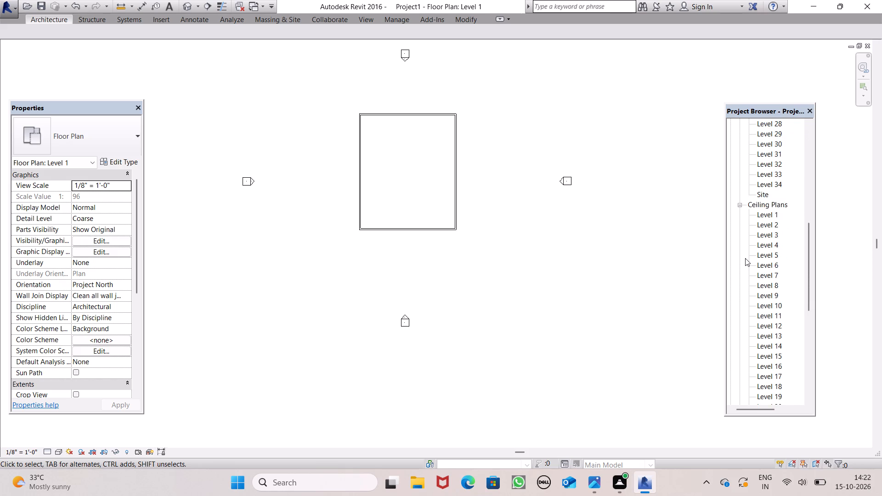
{"action": "scroll", "coordinate": [745, 258], "scroll_direction": "down", "scroll_amount": 16}
{"action": "scroll", "coordinate": [752, 250], "scroll_direction": "down", "scroll_amount": 5}
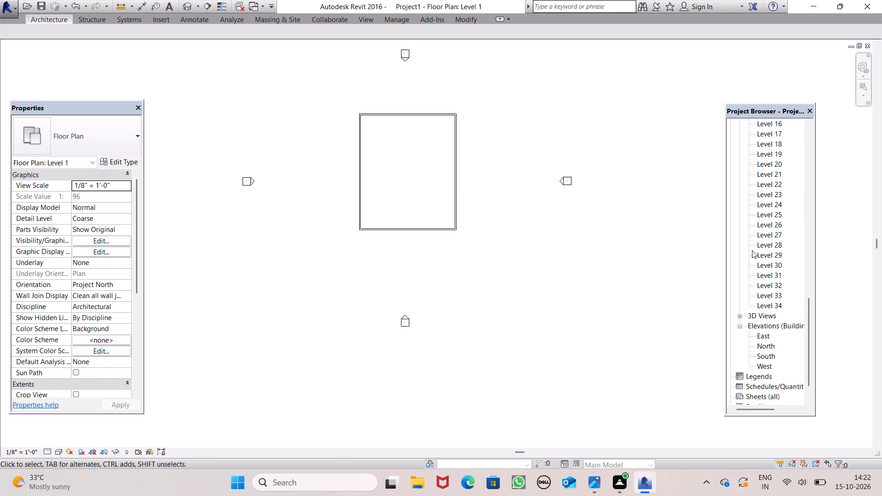
{"action": "scroll", "coordinate": [752, 250], "scroll_direction": "down", "scroll_amount": 7}
{"action": "double_click", "coordinate": [760, 305]}
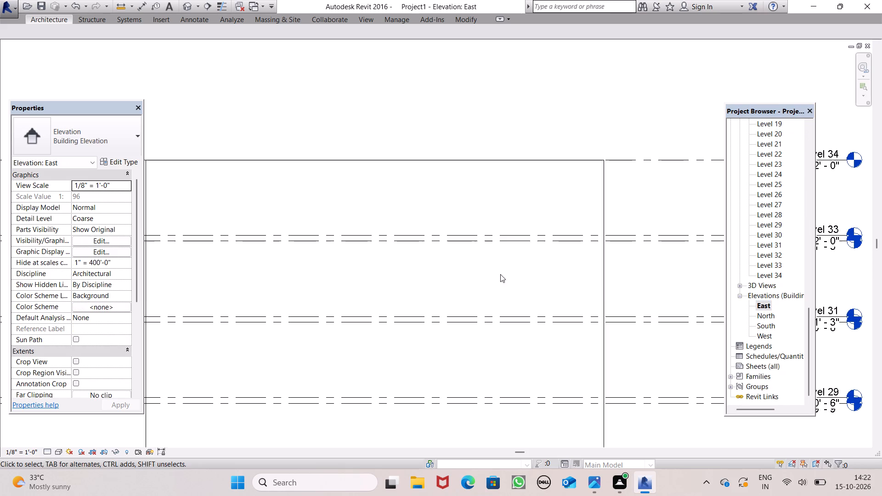
{"action": "scroll", "coordinate": [499, 252], "scroll_direction": "down", "scroll_amount": 11}
{"action": "scroll", "coordinate": [511, 321], "scroll_direction": "down", "scroll_amount": 5}
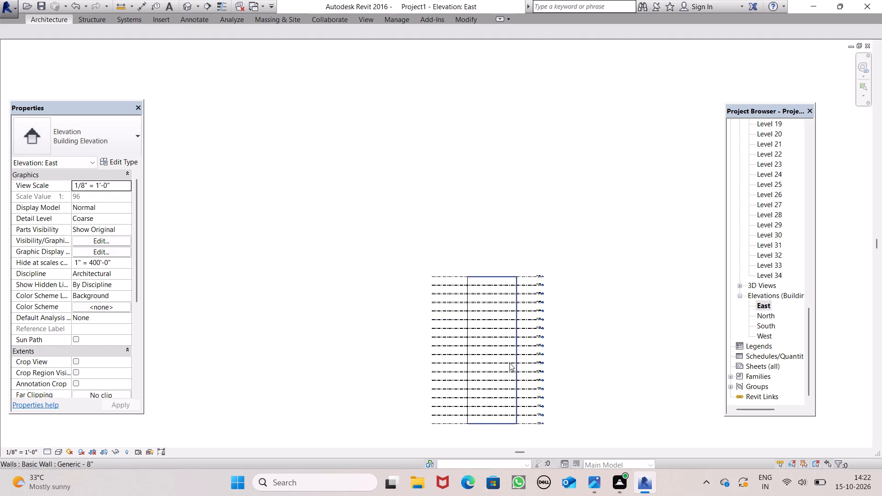
{"action": "scroll", "coordinate": [497, 440], "scroll_direction": "up", "scroll_amount": 6}
{"action": "scroll", "coordinate": [532, 401], "scroll_direction": "up", "scroll_amount": 5}
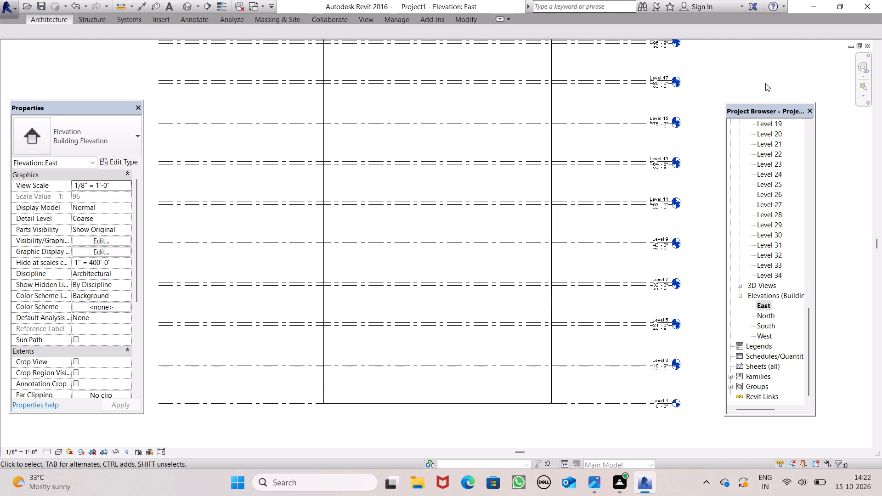
Open the Level 2 floor plan to check the walls on that storey.
{"action": "scroll", "coordinate": [773, 218], "scroll_direction": "up", "scroll_amount": 18}
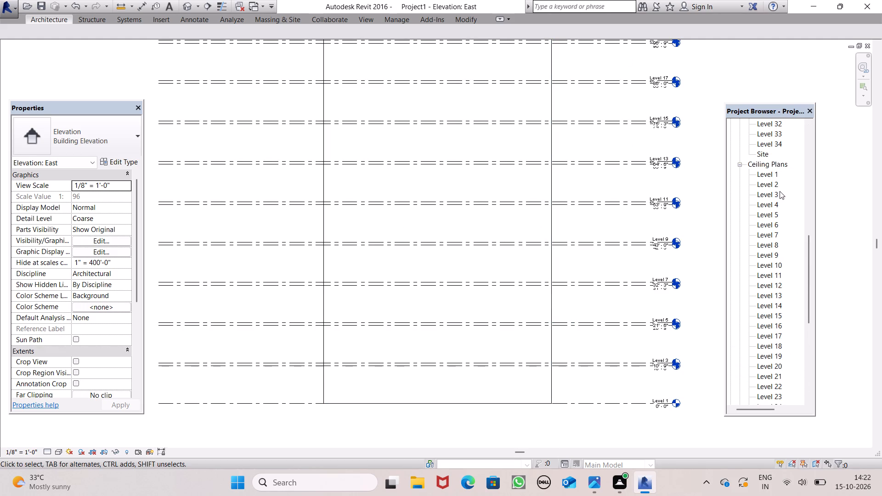
{"action": "scroll", "coordinate": [780, 191], "scroll_direction": "up", "scroll_amount": 8}
{"action": "scroll", "coordinate": [780, 183], "scroll_direction": "down", "scroll_amount": 1}
{"action": "scroll", "coordinate": [780, 183], "scroll_direction": "up", "scroll_amount": 19}
{"action": "scroll", "coordinate": [780, 177], "scroll_direction": "down", "scroll_amount": 1}
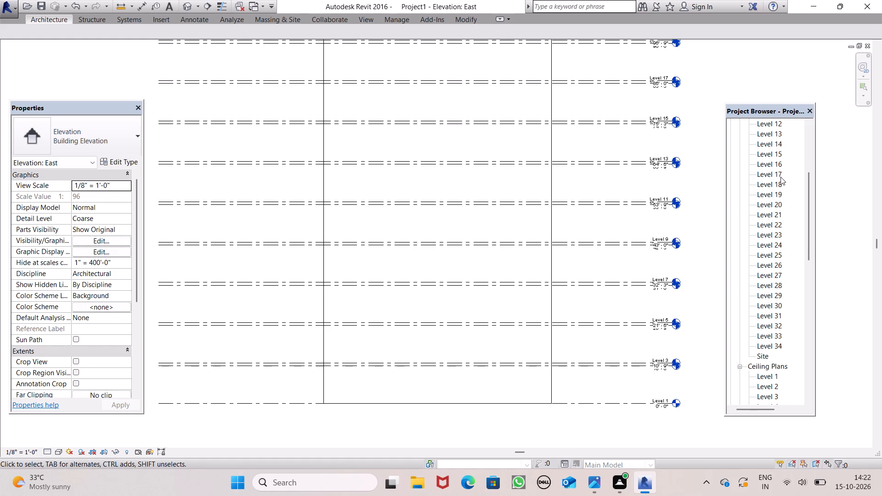
{"action": "scroll", "coordinate": [781, 176], "scroll_direction": "up", "scroll_amount": 17}
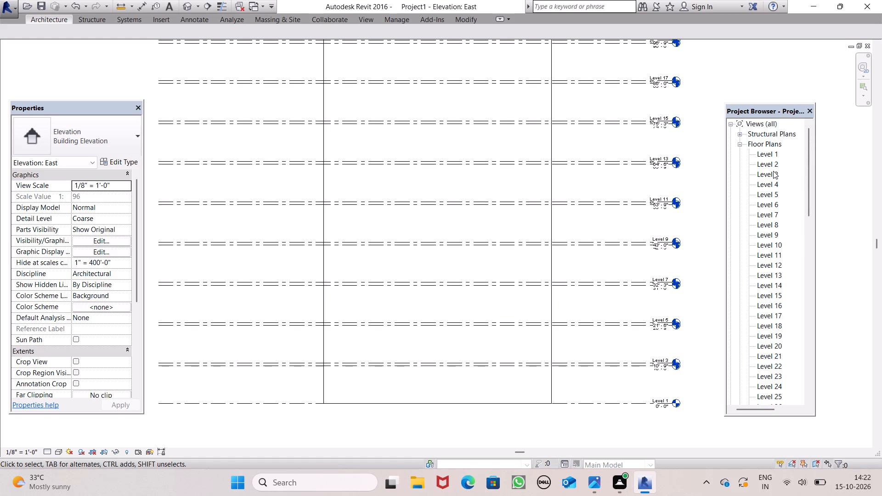
{"action": "left_click", "coordinate": [773, 171]}
{"action": "double_click", "coordinate": [772, 168]}
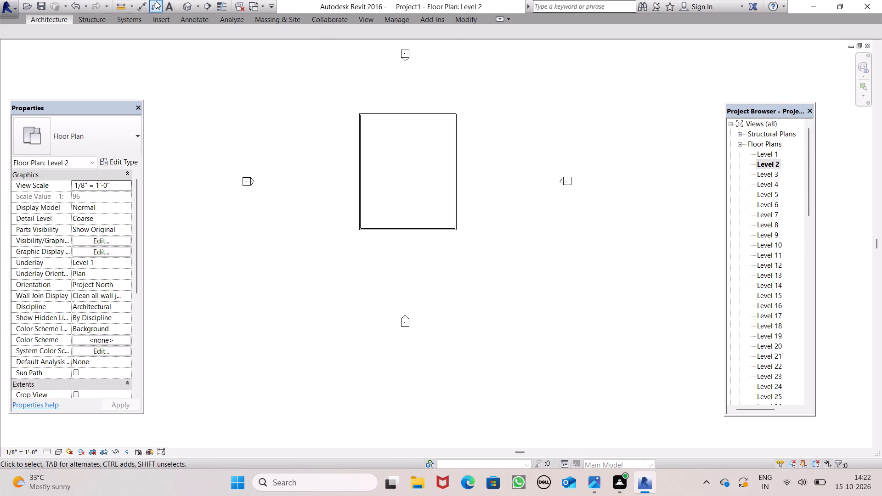
Return to the 3D view, dismiss the save reminder without saving, and look over the whole tower.
{"action": "left_click", "coordinate": [190, 6]}
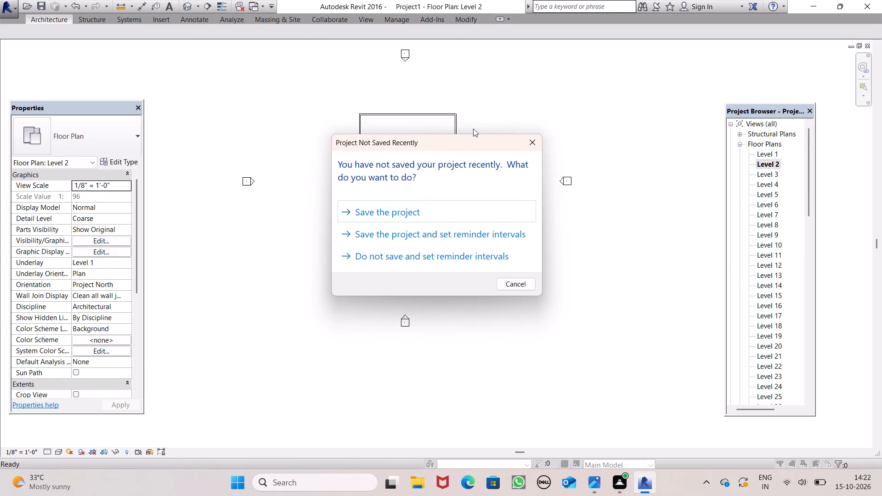
{"action": "left_click", "coordinate": [552, 112]}
{"action": "left_click", "coordinate": [522, 284]}
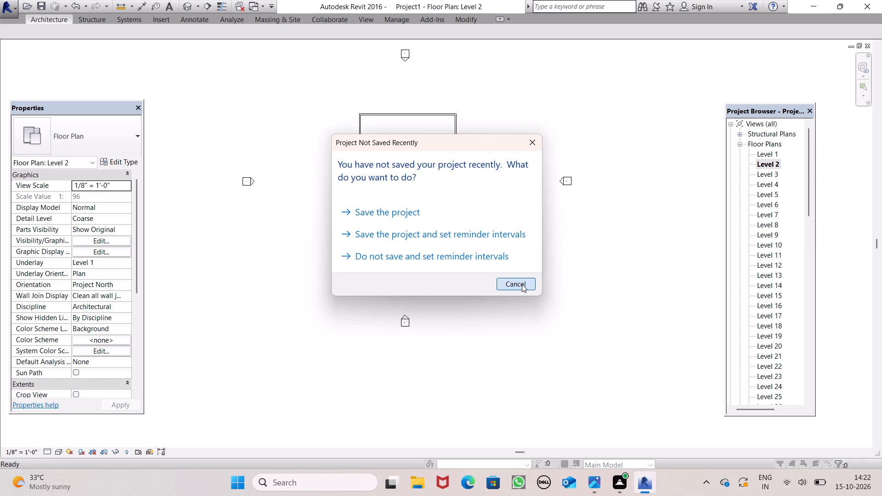
{"action": "left_click", "coordinate": [184, 0]}
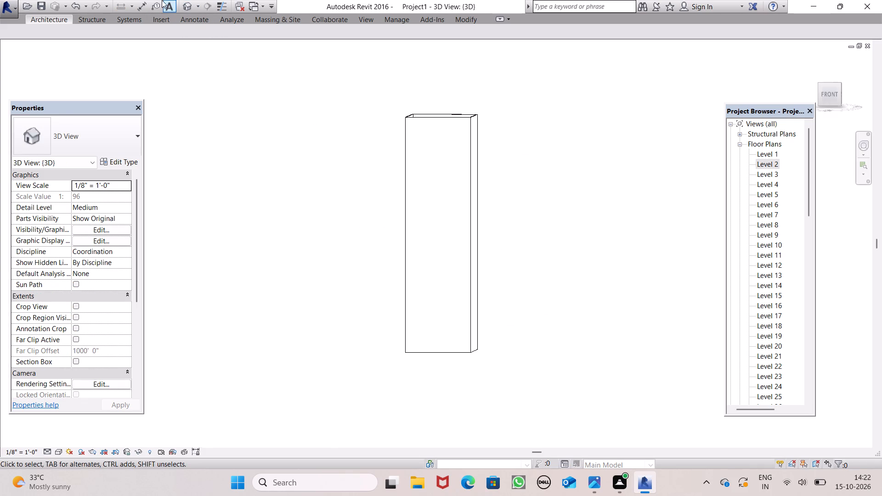
{"action": "scroll", "coordinate": [332, 45], "scroll_direction": "down", "scroll_amount": 1}
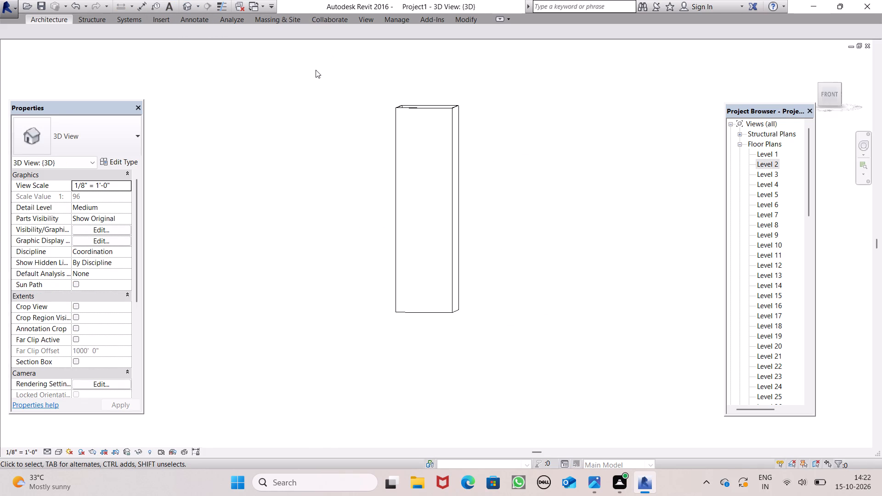
{"action": "middle_click_drag", "start_coordinate": [362, 152], "coordinate": [367, 237]}
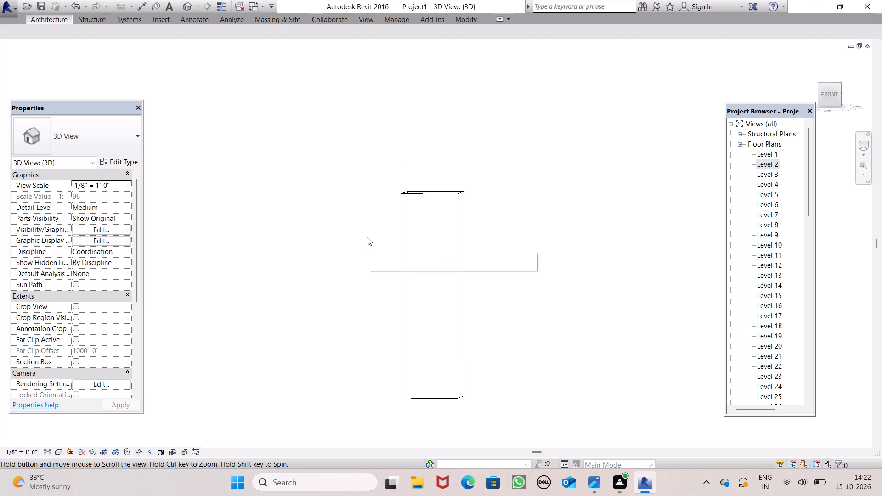
Open the Level 2 floor plan and examine the wall outline and the view's properties.
{"action": "double_click", "coordinate": [772, 166]}
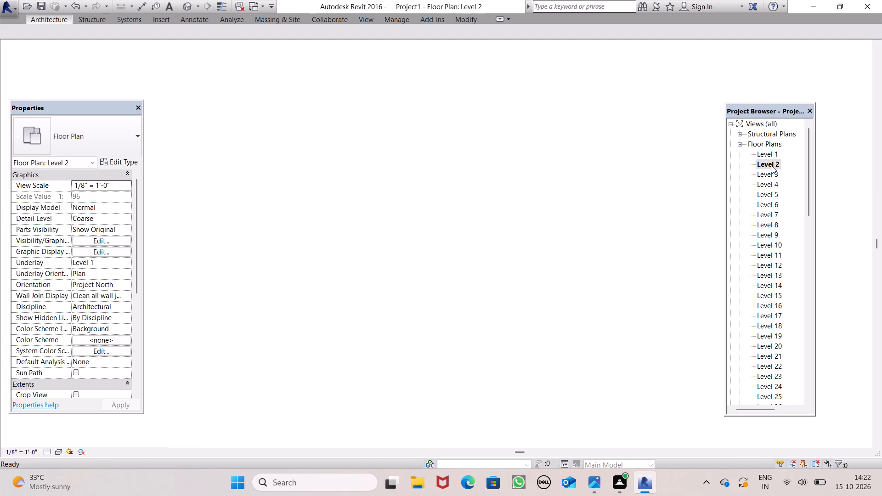
{"action": "scroll", "coordinate": [240, 121], "scroll_direction": "up", "scroll_amount": 4}
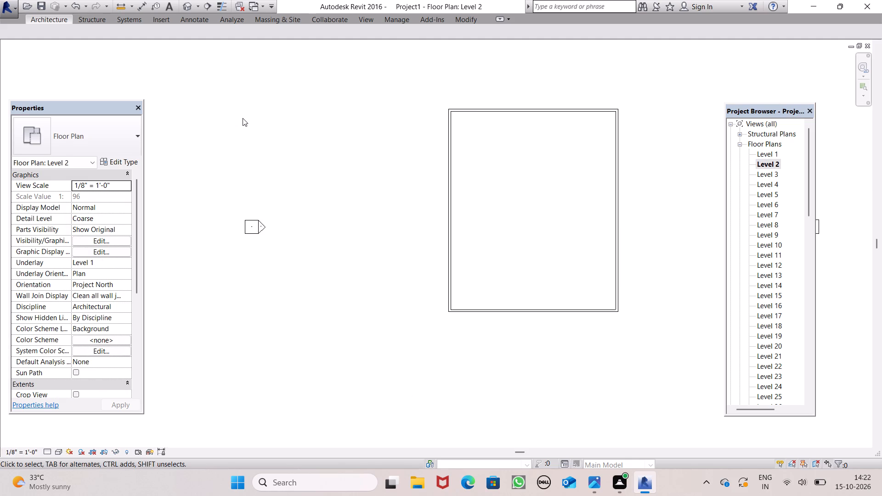
{"action": "scroll", "coordinate": [243, 118], "scroll_direction": "down", "scroll_amount": 1}
{"action": "scroll", "coordinate": [243, 118], "scroll_direction": "up", "scroll_amount": 1}
{"action": "scroll", "coordinate": [470, 131], "scroll_direction": "up", "scroll_amount": 3}
{"action": "scroll", "coordinate": [0, 192], "scroll_direction": "down", "scroll_amount": 3}
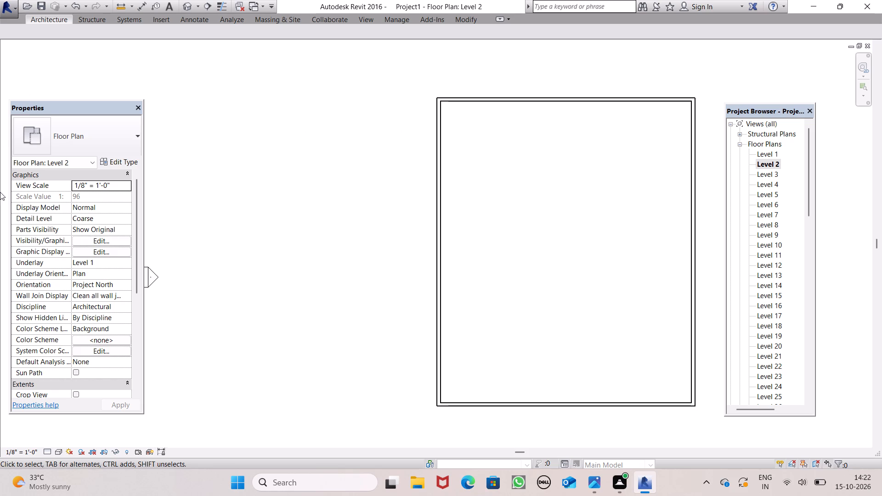
{"action": "scroll", "coordinate": [117, 188], "scroll_direction": "up", "scroll_amount": 4}
{"action": "scroll", "coordinate": [40, 242], "scroll_direction": "down", "scroll_amount": 4}
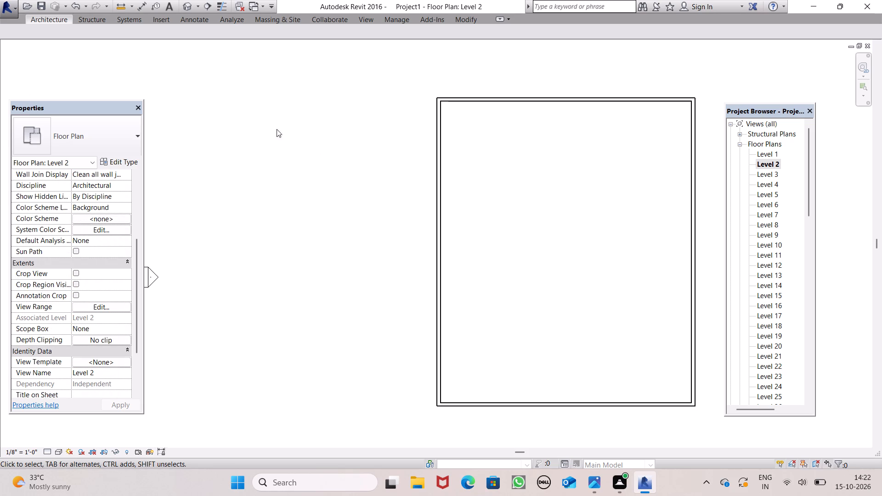
Check the full-height wall box once more in the 3D view.
{"action": "left_click", "coordinate": [188, 11]}
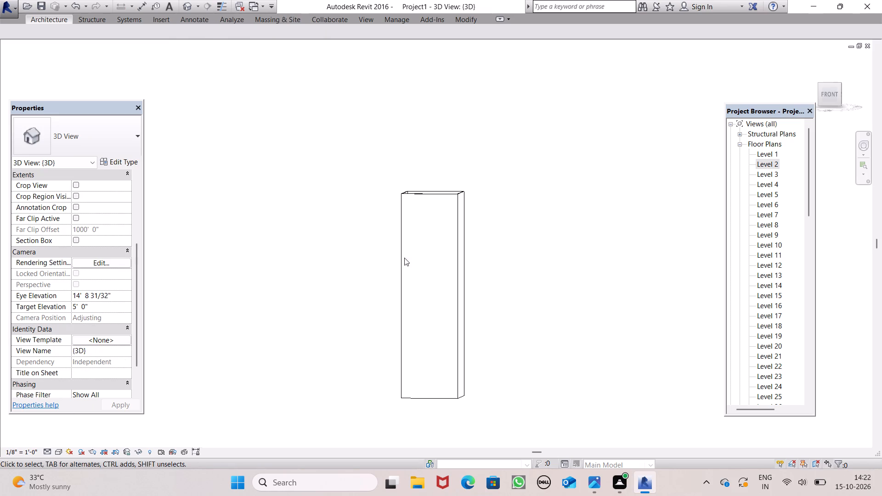
{"action": "scroll", "coordinate": [535, 216], "scroll_direction": "down", "scroll_amount": 1}
{"action": "left_click", "coordinate": [441, 251]}
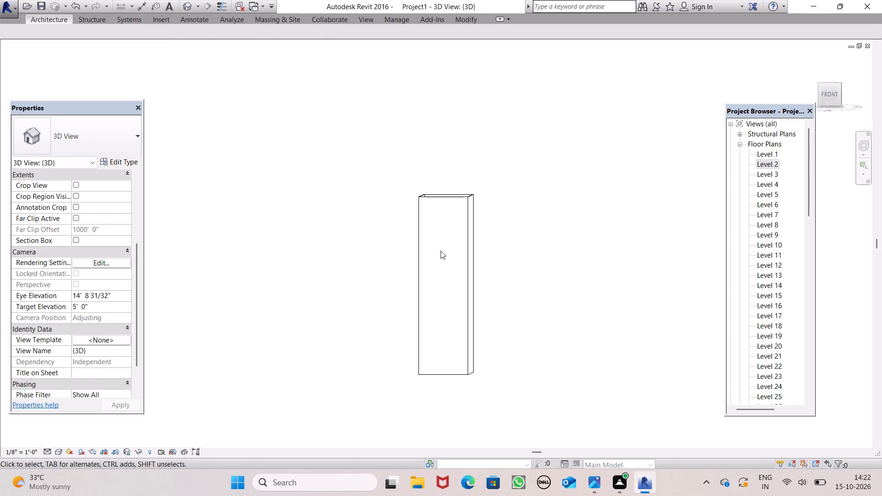
Delete all four exterior walls of the 50' by 60' rectangle in the Level 1 floor plan.
{"action": "double_click", "coordinate": [762, 151]}
{"action": "scroll", "coordinate": [641, 130], "scroll_direction": "down", "scroll_amount": 3}
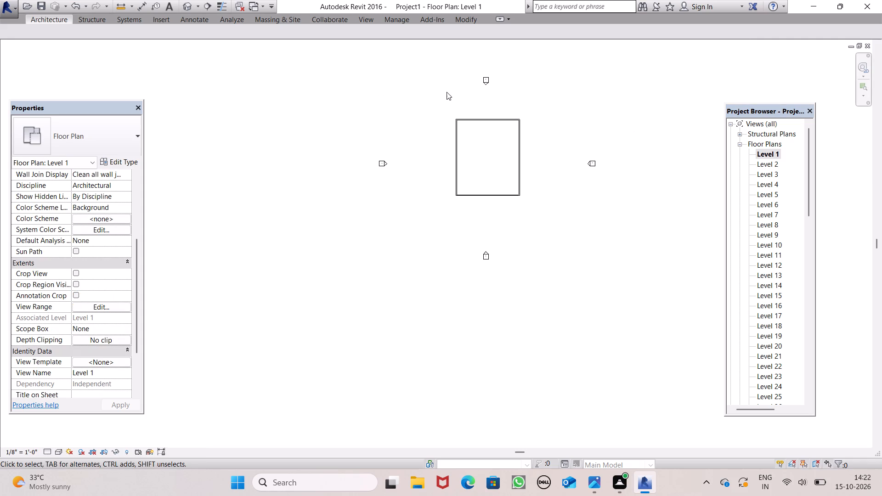
{"action": "scroll", "coordinate": [496, 121], "scroll_direction": "up", "scroll_amount": 1}
{"action": "scroll", "coordinate": [496, 122], "scroll_direction": "down", "scroll_amount": 1}
{"action": "left_click", "coordinate": [496, 124]}
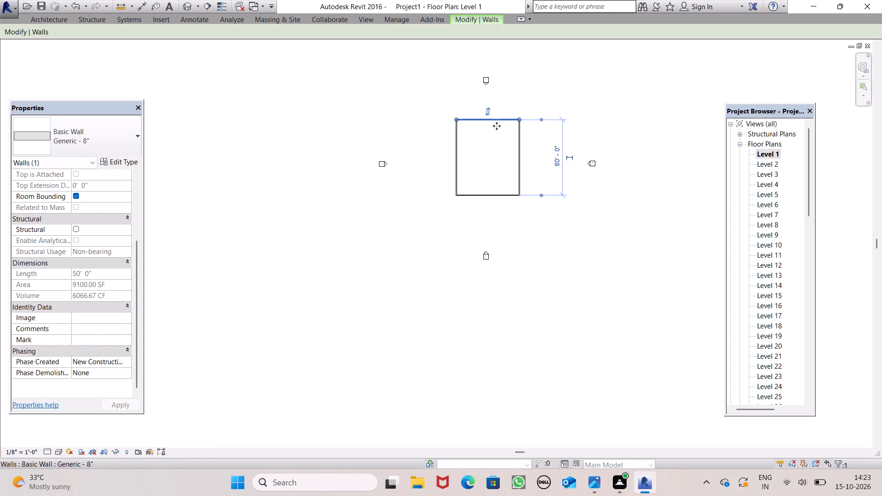
{"action": "key", "text": "Delete"}
{"action": "left_click", "coordinate": [453, 173]}
{"action": "key", "text": "Delete"}
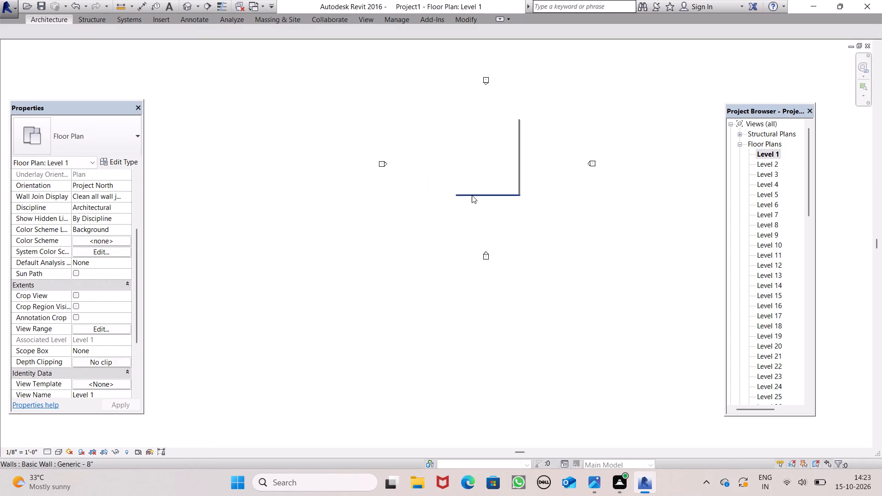
{"action": "left_click", "coordinate": [475, 193]}
{"action": "key", "text": "Delete"}
{"action": "left_click", "coordinate": [521, 179]}
{"action": "key", "text": "Delete"}
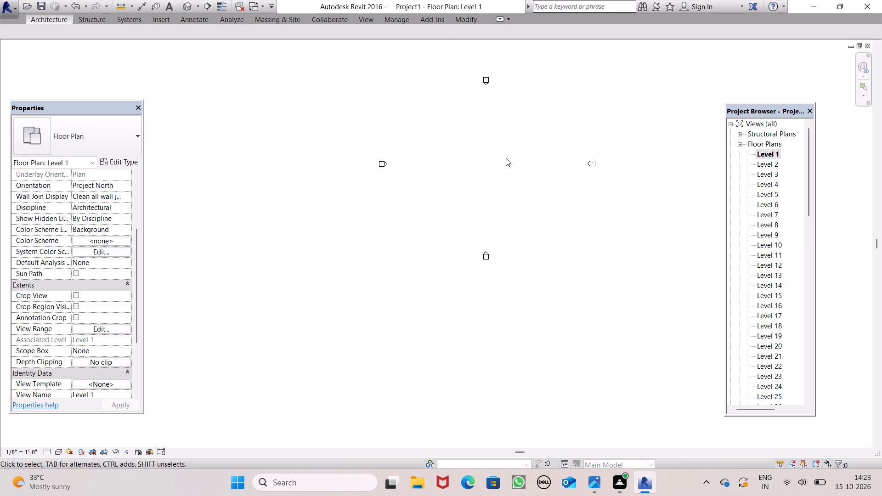
Draw a 50' horizontal Generic - 8" wall, 10' high, as the north side of the Level 1 outline.
{"action": "scroll", "coordinate": [502, 150], "scroll_direction": "up", "scroll_amount": 1}
{"action": "left_click", "coordinate": [45, 22]}
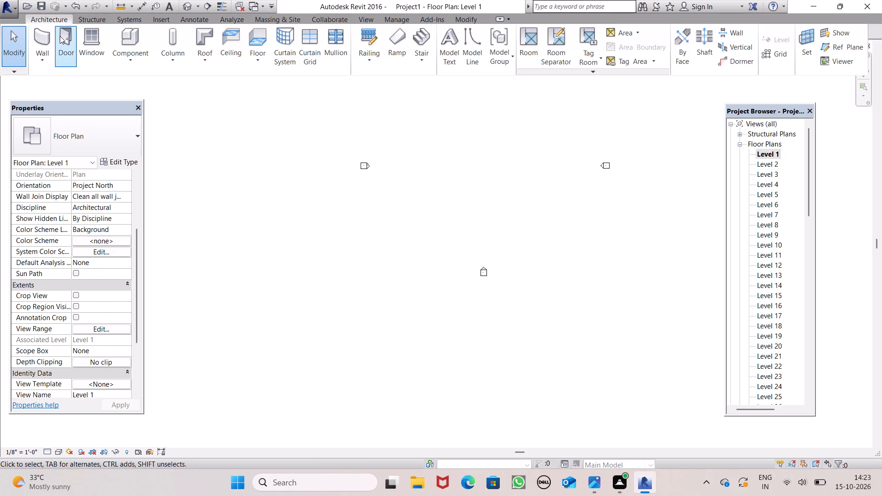
{"action": "left_click", "coordinate": [46, 41]}
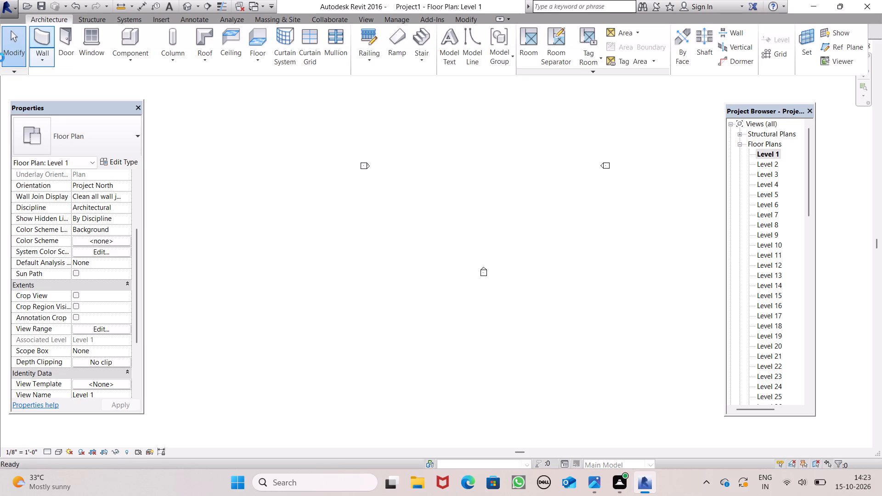
{"action": "left_click", "coordinate": [35, 39]}
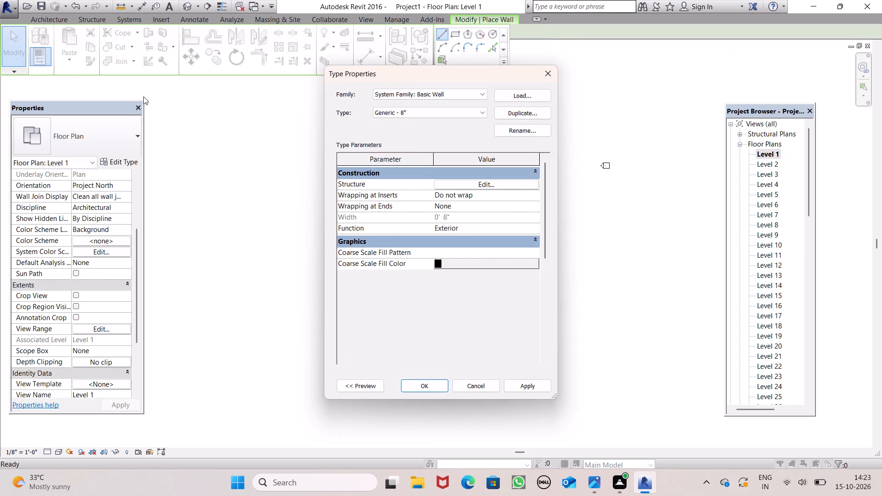
{"action": "left_click", "coordinate": [548, 73]}
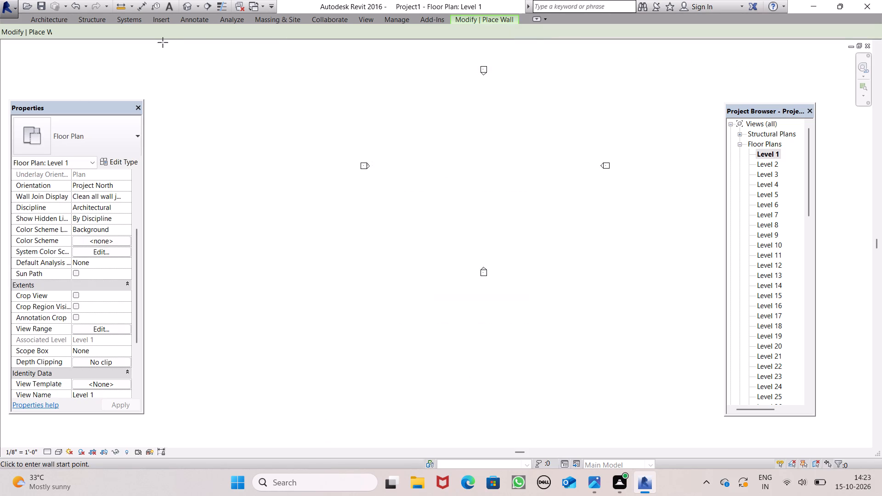
{"action": "left_click", "coordinate": [57, 20]}
{"action": "left_click", "coordinate": [492, 18]}
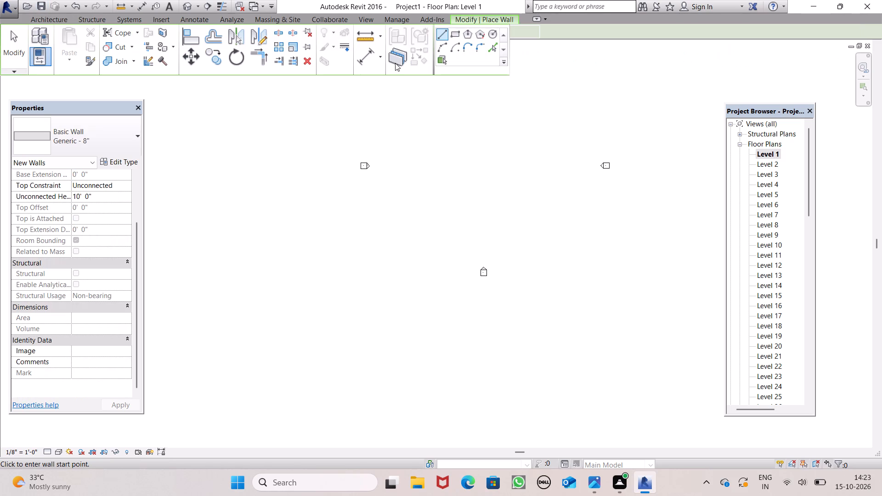
{"action": "left_click", "coordinate": [434, 41]}
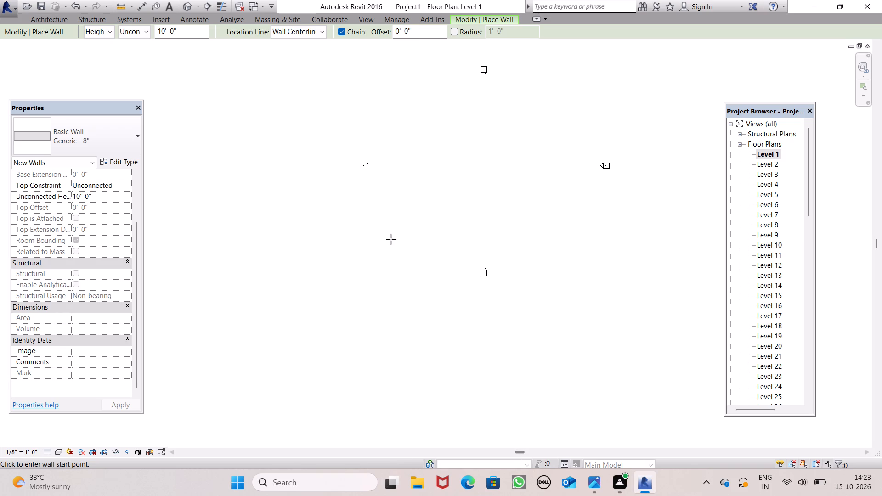
{"action": "scroll", "coordinate": [559, 57], "scroll_direction": "up", "scroll_amount": 3}
{"action": "left_click_drag", "start_coordinate": [366, 144], "coordinate": [469, 146]}
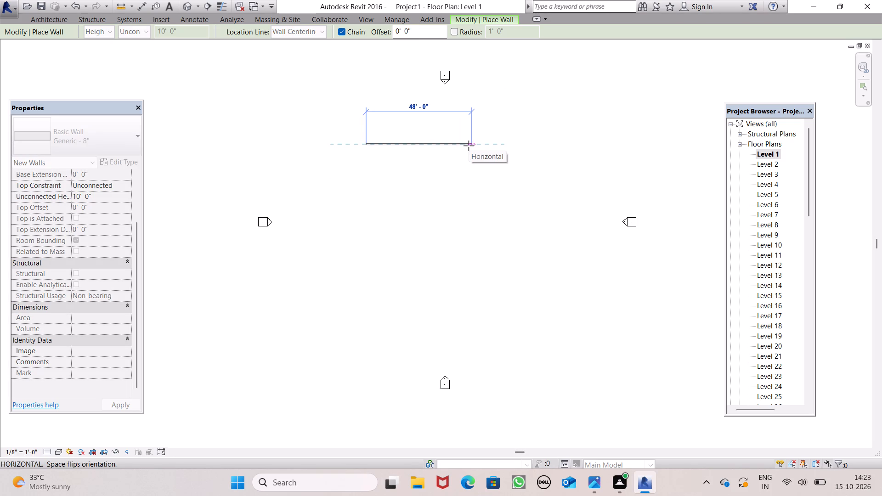
{"action": "left_click_drag", "start_coordinate": [469, 146], "coordinate": [470, 145]}
{"action": "left_click_drag", "start_coordinate": [470, 145], "coordinate": [483, 139]}
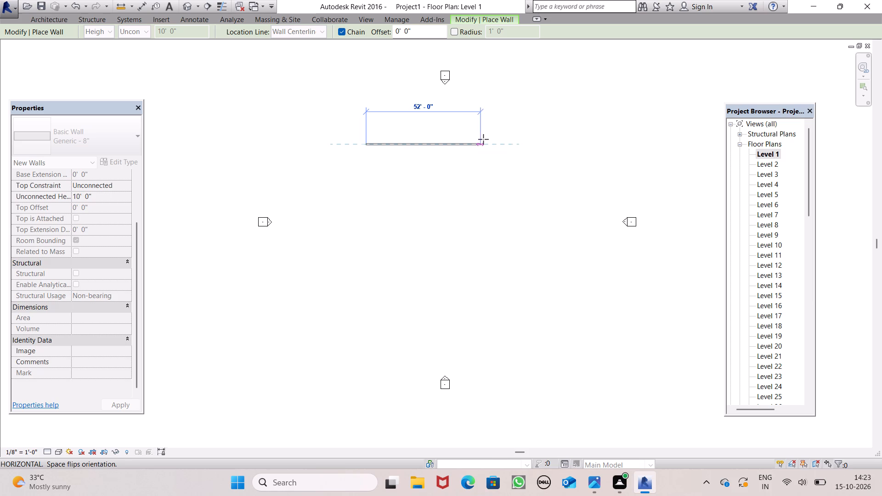
{"action": "left_click_drag", "start_coordinate": [483, 139], "coordinate": [515, 142]}
{"action": "type", "text": "50'"}
{"action": "left_click_drag", "start_coordinate": [515, 142], "coordinate": [516, 214]}
{"action": "key", "text": "Return"}
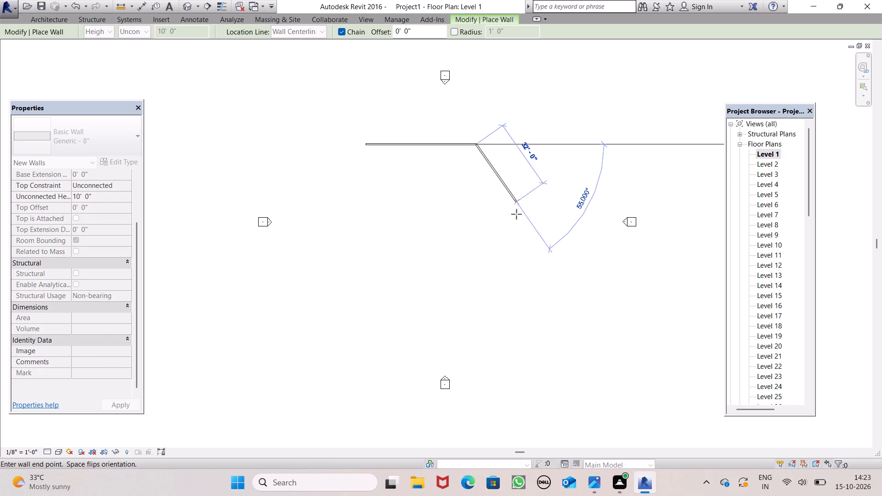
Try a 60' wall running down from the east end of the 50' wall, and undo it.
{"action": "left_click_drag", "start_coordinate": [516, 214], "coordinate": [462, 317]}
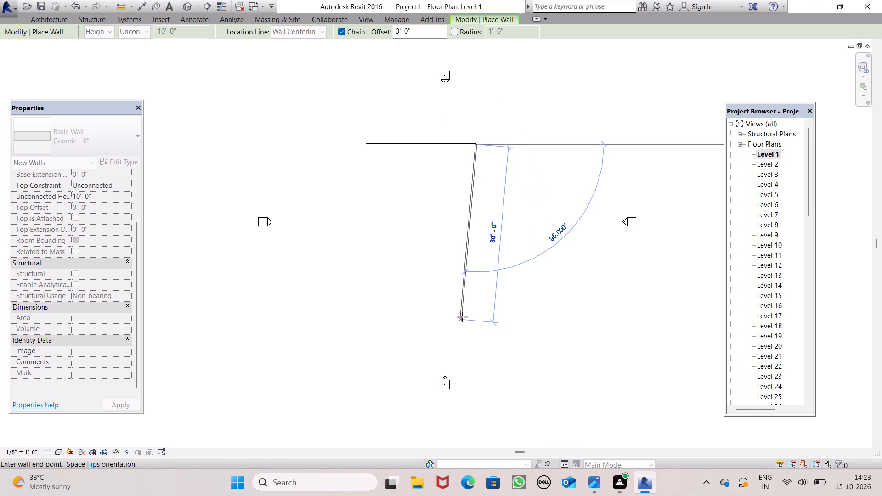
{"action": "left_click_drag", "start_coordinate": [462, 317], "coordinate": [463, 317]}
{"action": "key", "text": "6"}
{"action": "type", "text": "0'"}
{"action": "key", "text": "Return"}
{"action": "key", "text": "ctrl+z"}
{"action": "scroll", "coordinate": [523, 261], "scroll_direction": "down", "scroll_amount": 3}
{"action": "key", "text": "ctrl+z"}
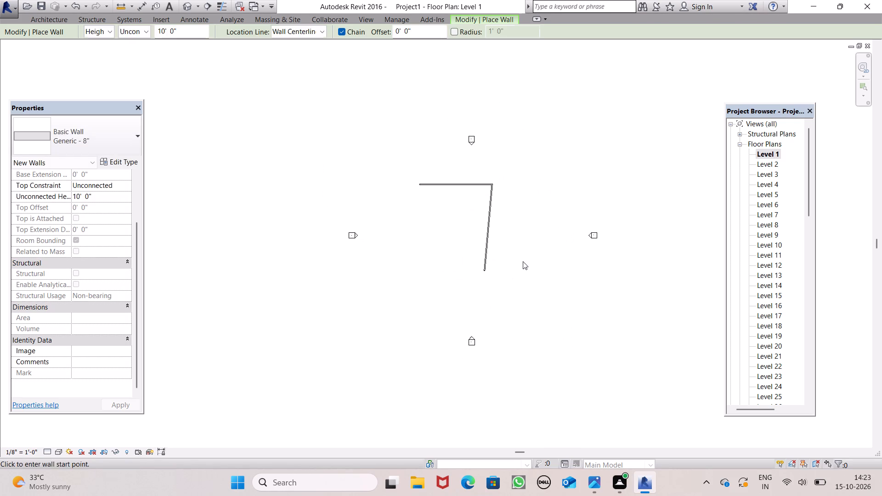
Draw a 60' vertical wall down from the east end of the north wall.
{"action": "scroll", "coordinate": [477, 121], "scroll_direction": "up", "scroll_amount": 2}
{"action": "left_click", "coordinate": [485, 14]}
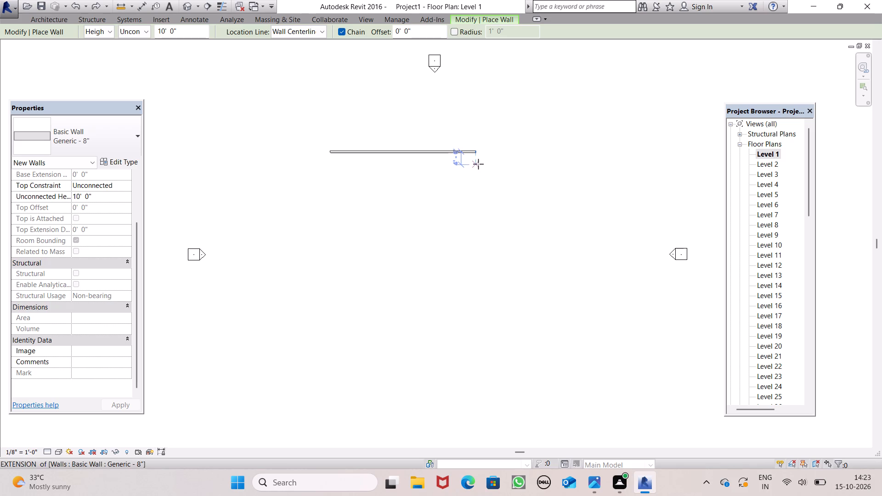
{"action": "left_click_drag", "start_coordinate": [478, 156], "coordinate": [486, 231]}
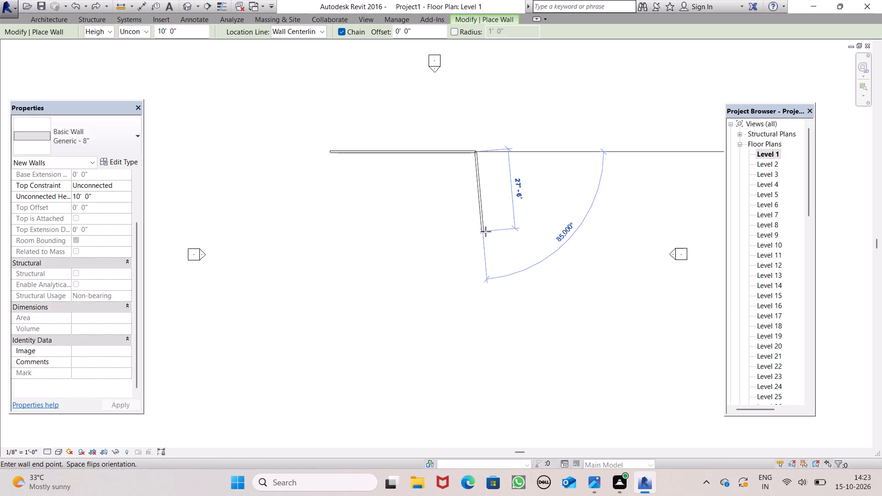
{"action": "left_click_drag", "start_coordinate": [486, 231], "coordinate": [474, 365]}
{"action": "type", "text": "60'"}
{"action": "key", "text": "Return"}
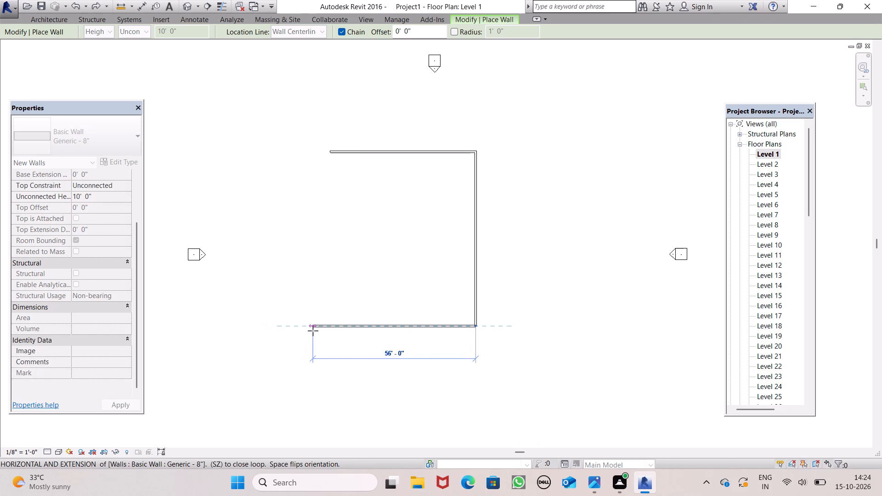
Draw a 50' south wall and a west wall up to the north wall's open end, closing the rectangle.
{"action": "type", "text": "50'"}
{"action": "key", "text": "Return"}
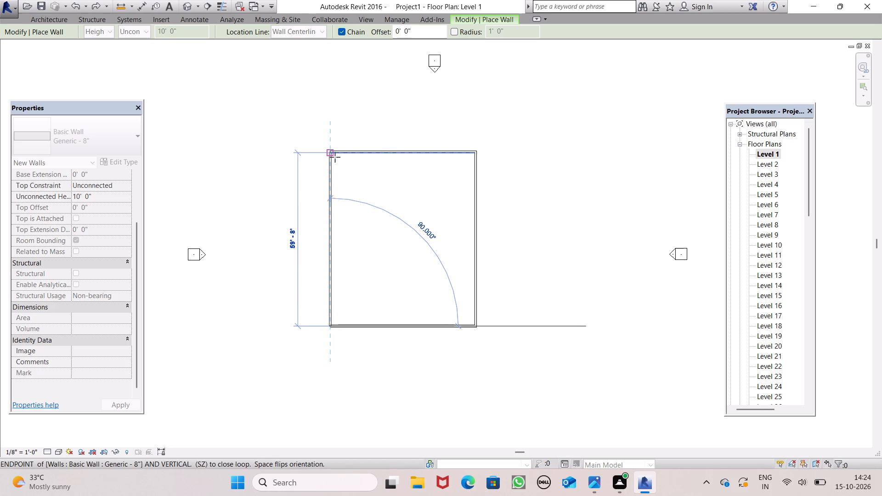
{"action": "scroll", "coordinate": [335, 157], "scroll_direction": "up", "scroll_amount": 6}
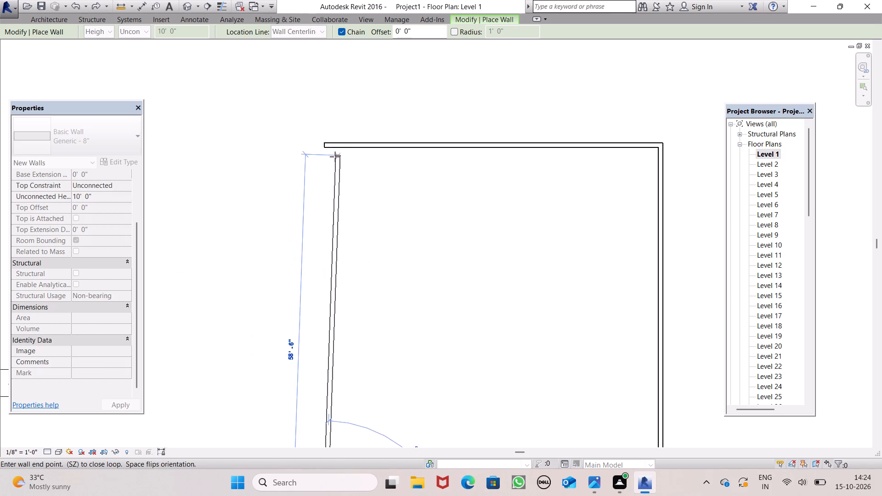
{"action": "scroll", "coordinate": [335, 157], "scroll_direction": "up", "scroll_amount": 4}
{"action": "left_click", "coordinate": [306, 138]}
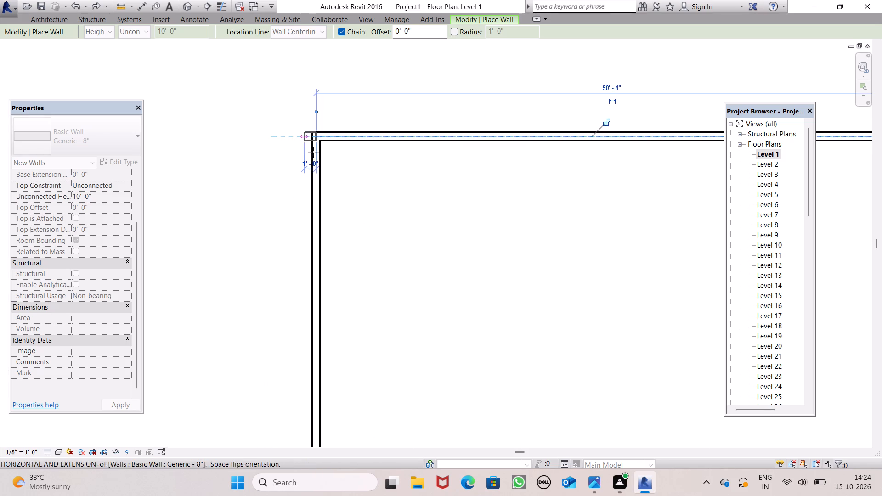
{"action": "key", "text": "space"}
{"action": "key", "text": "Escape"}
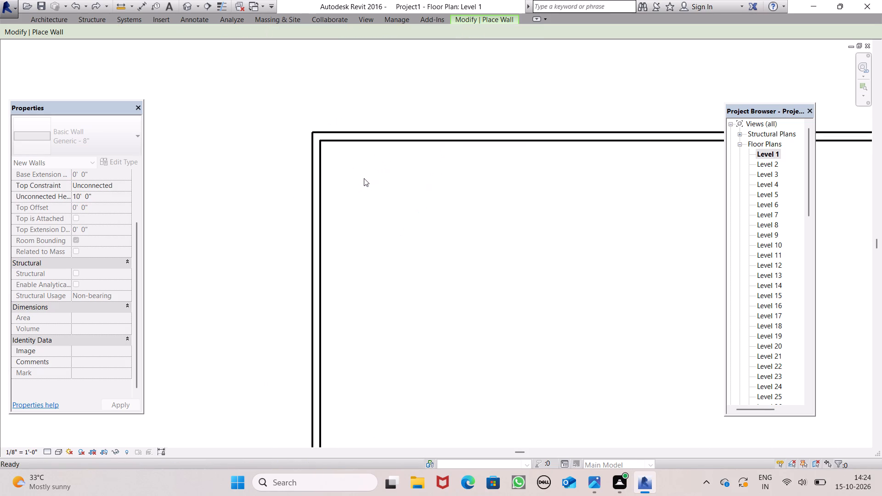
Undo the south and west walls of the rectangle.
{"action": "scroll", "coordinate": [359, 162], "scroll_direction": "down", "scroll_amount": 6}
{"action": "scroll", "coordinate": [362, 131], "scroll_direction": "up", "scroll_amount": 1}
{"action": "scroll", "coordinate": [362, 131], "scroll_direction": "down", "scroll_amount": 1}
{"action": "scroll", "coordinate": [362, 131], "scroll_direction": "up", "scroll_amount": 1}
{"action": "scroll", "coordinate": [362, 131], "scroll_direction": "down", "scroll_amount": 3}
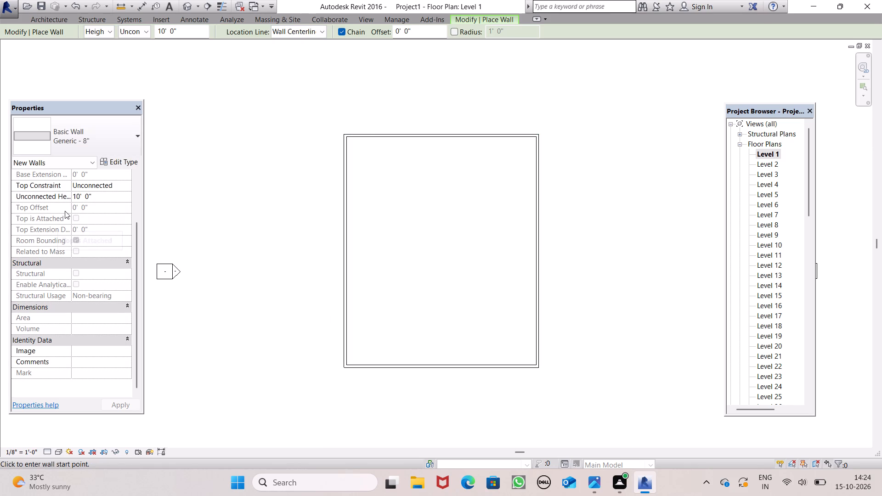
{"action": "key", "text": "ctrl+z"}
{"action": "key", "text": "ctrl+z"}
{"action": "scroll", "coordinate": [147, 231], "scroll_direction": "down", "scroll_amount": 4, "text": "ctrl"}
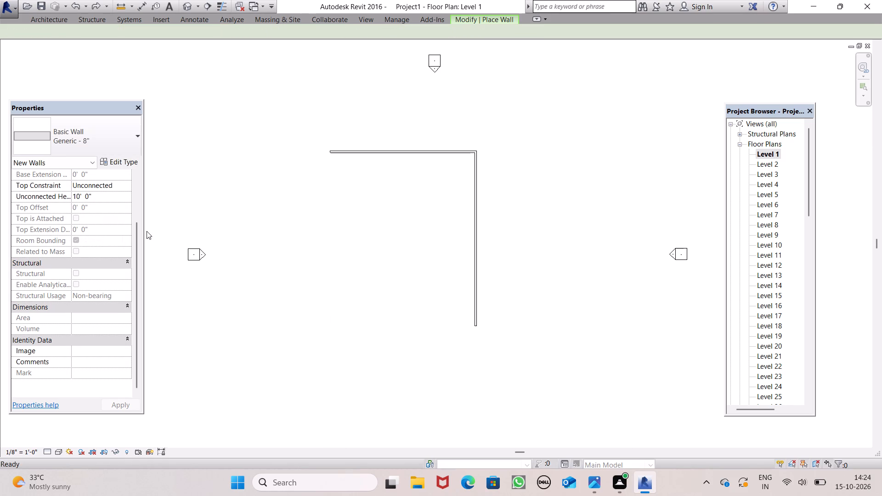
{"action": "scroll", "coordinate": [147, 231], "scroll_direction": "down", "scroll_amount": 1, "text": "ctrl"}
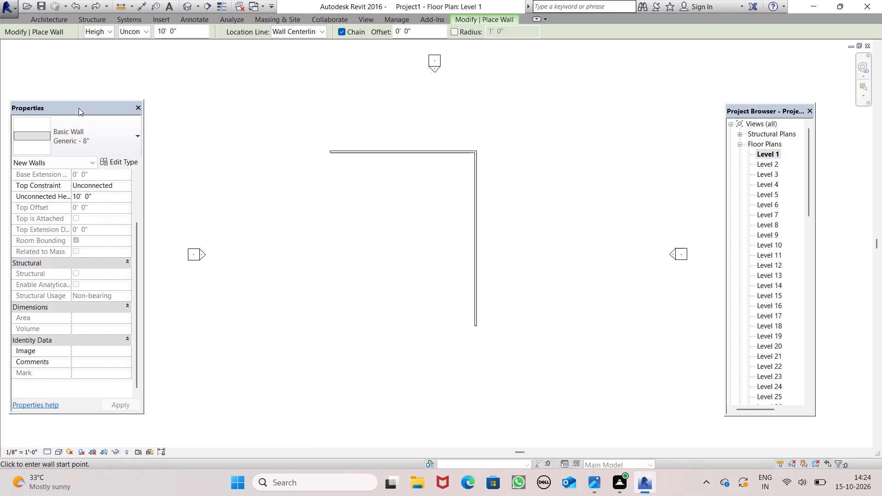
Check the north and east walls in the 3D view and return to the Level 1 floor plan.
{"action": "left_click", "coordinate": [186, 10], "text": "ctrl"}
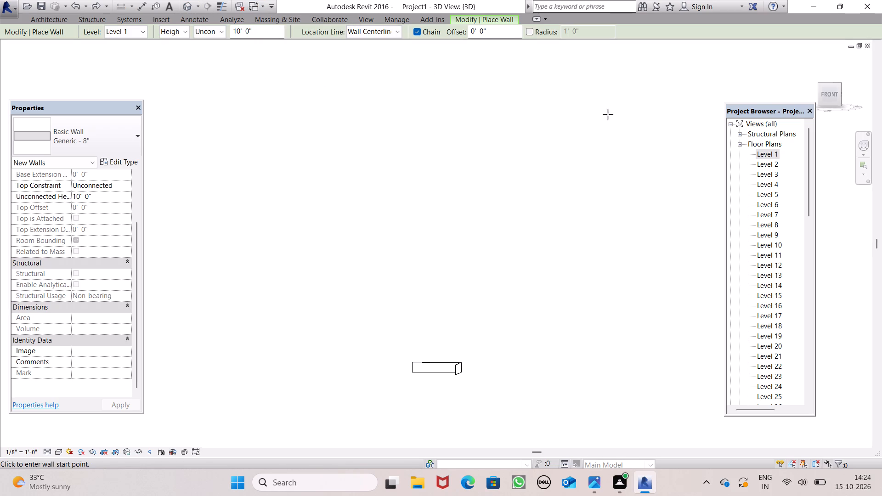
{"action": "double_click", "coordinate": [770, 154], "text": "ctrl"}
{"action": "scroll", "coordinate": [725, 189], "scroll_direction": "down", "scroll_amount": 4, "text": "ctrl"}
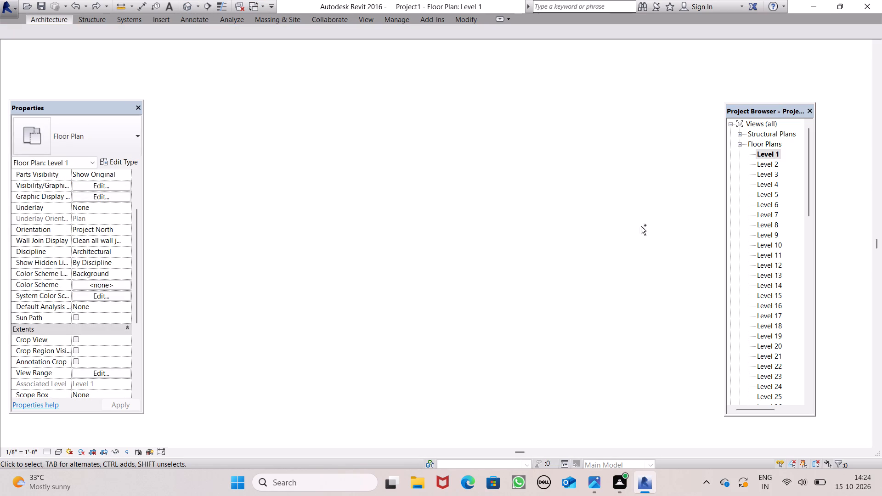
{"action": "scroll", "coordinate": [641, 226], "scroll_direction": "down", "scroll_amount": 2, "text": "ctrl"}
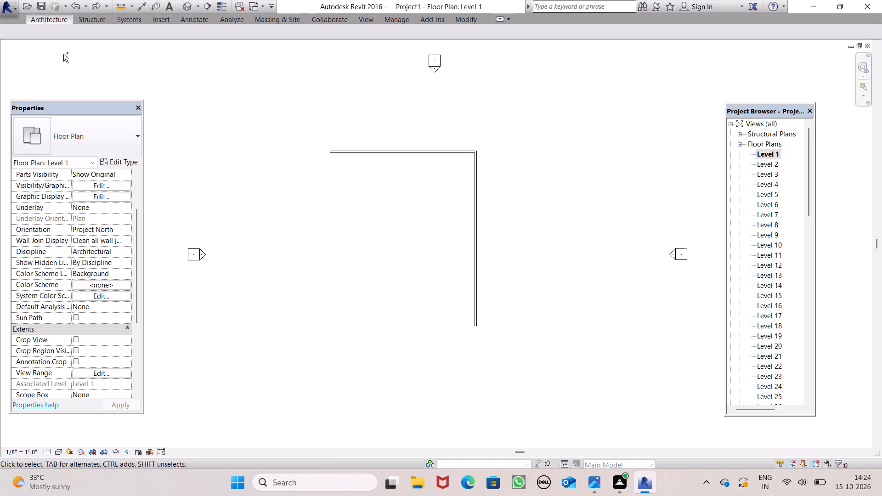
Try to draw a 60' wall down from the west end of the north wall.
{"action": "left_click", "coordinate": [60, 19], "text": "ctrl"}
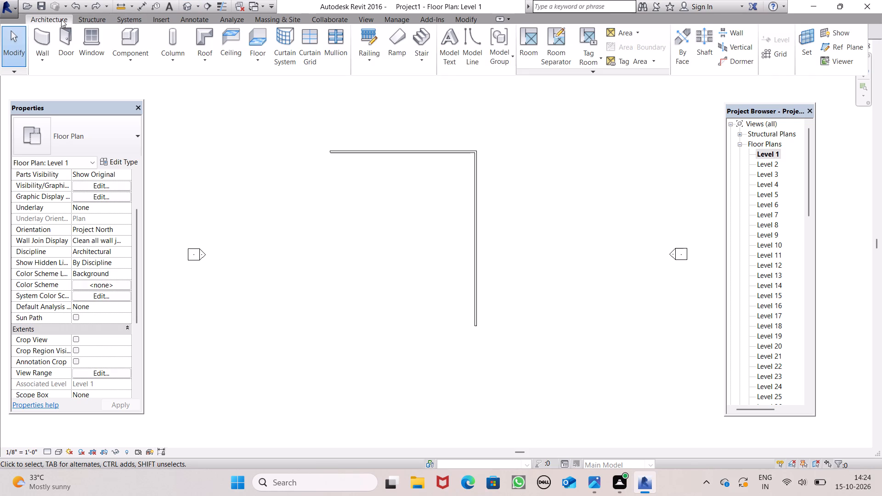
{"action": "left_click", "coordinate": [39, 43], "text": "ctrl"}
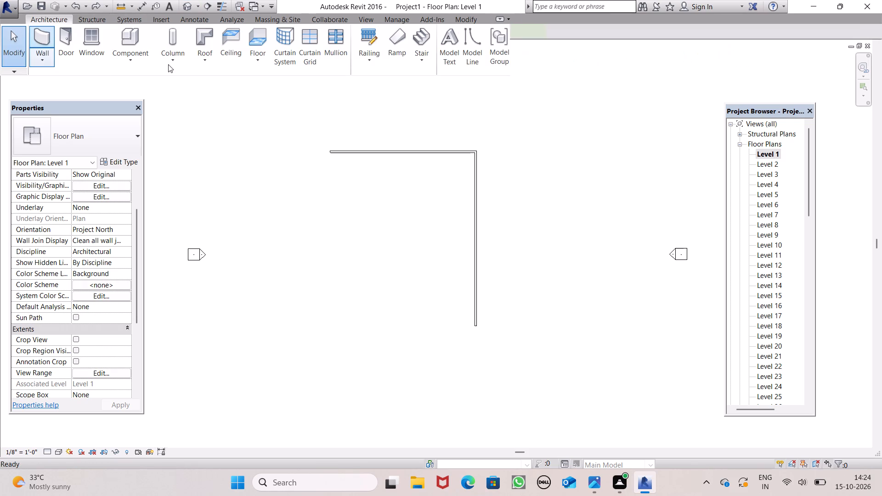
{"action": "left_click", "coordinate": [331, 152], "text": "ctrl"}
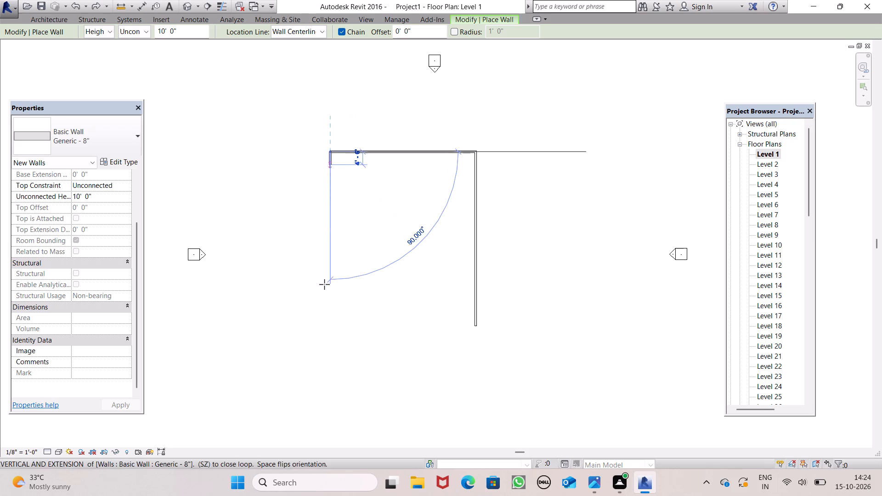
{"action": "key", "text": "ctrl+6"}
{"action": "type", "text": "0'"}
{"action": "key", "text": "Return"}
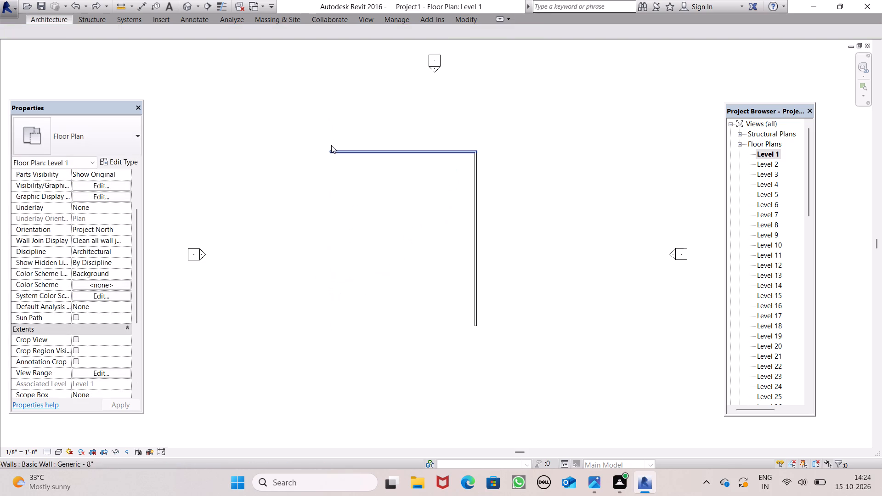
Draw a 60' west wall straight down from the west end of the north wall.
{"action": "left_click", "coordinate": [37, 22]}
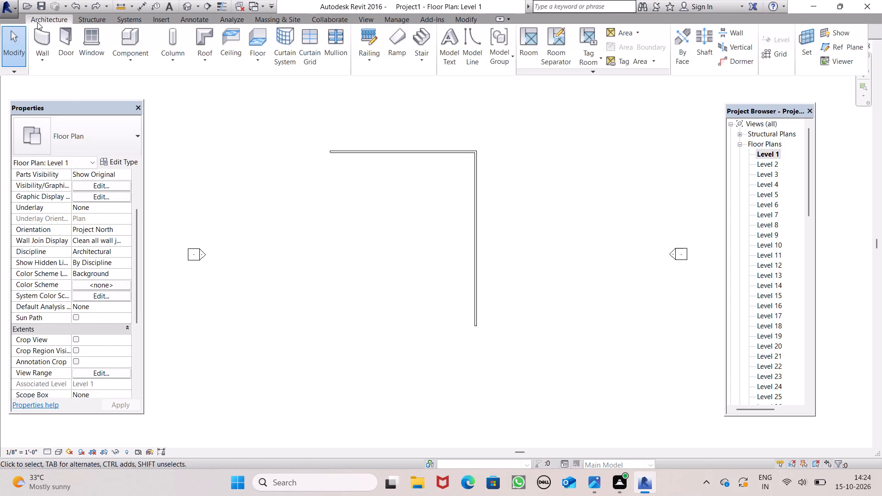
{"action": "left_click", "coordinate": [37, 38]}
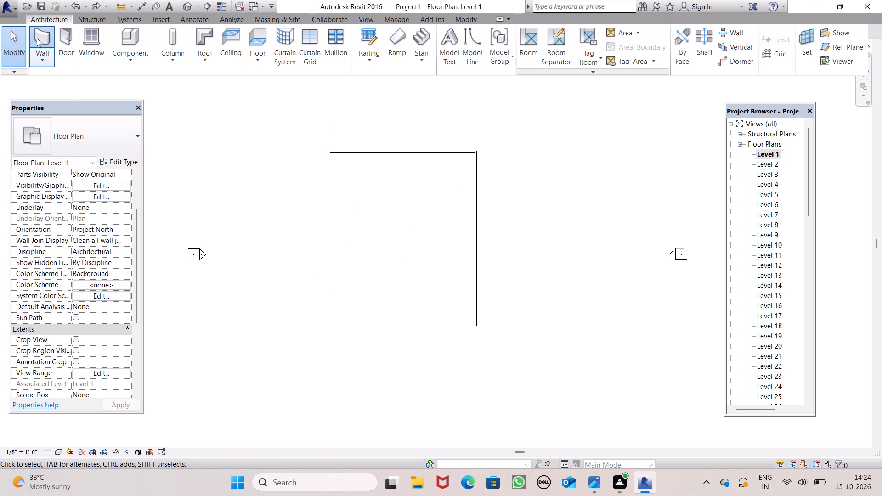
{"action": "double_click", "coordinate": [38, 42]}
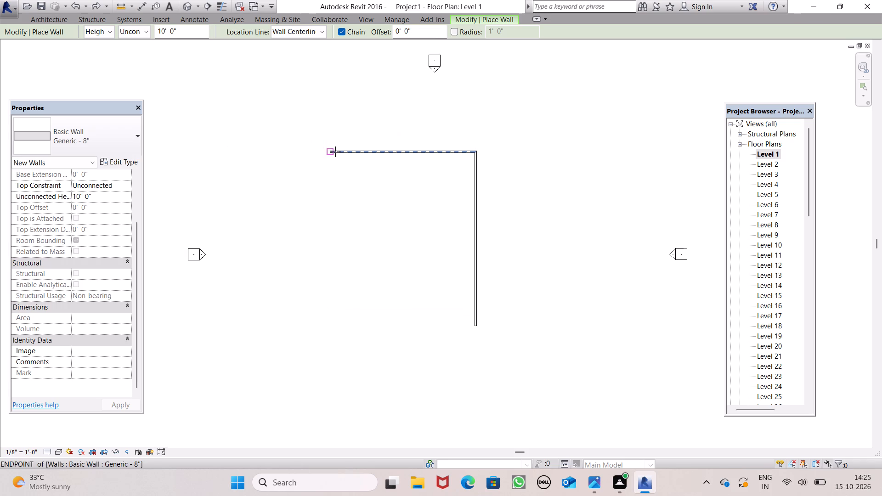
{"action": "left_click_drag", "start_coordinate": [331, 152], "coordinate": [331, 276]}
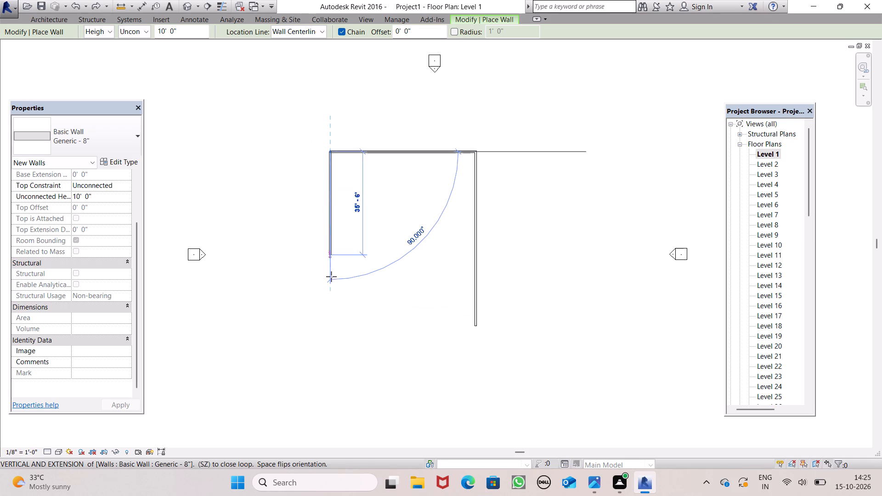
{"action": "left_click_drag", "start_coordinate": [331, 276], "coordinate": [322, 330]}
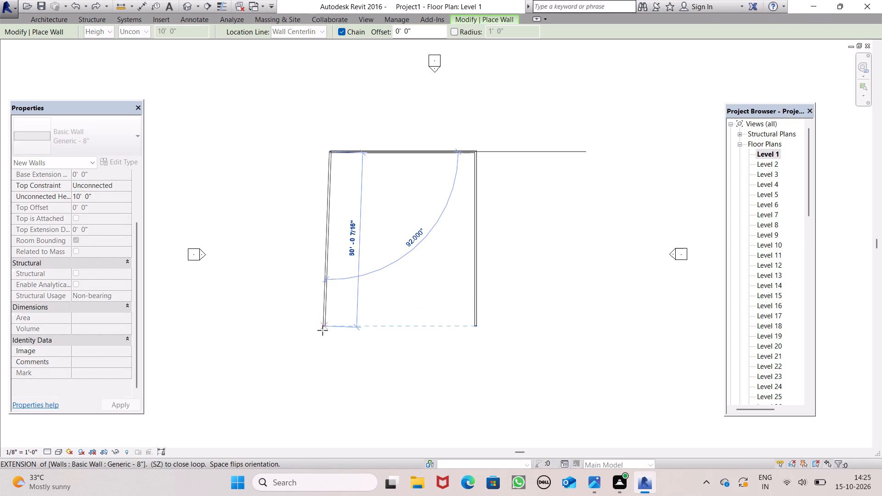
{"action": "left_click_drag", "start_coordinate": [322, 330], "coordinate": [330, 334]}
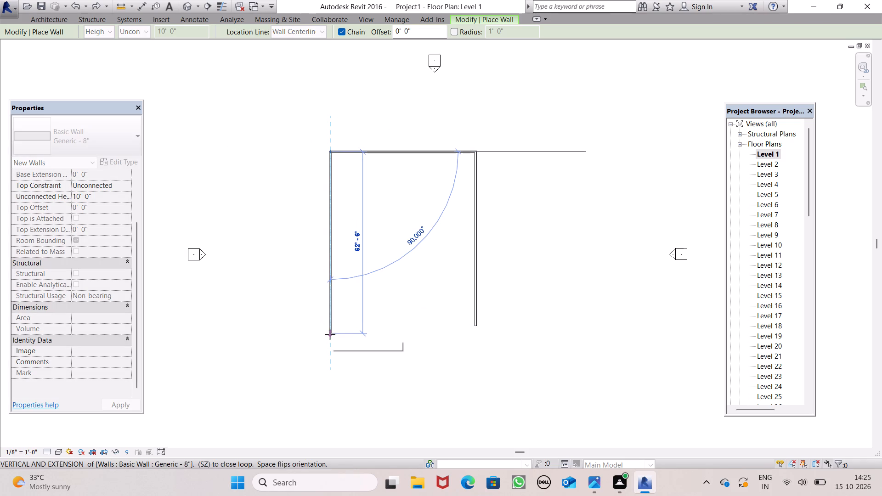
{"action": "left_click_drag", "start_coordinate": [330, 334], "coordinate": [331, 339]}
{"action": "key", "text": "6"}
{"action": "type", "text": "0'"}
{"action": "left_click_drag", "start_coordinate": [331, 339], "coordinate": [331, 339]}
{"action": "key", "text": "Return"}
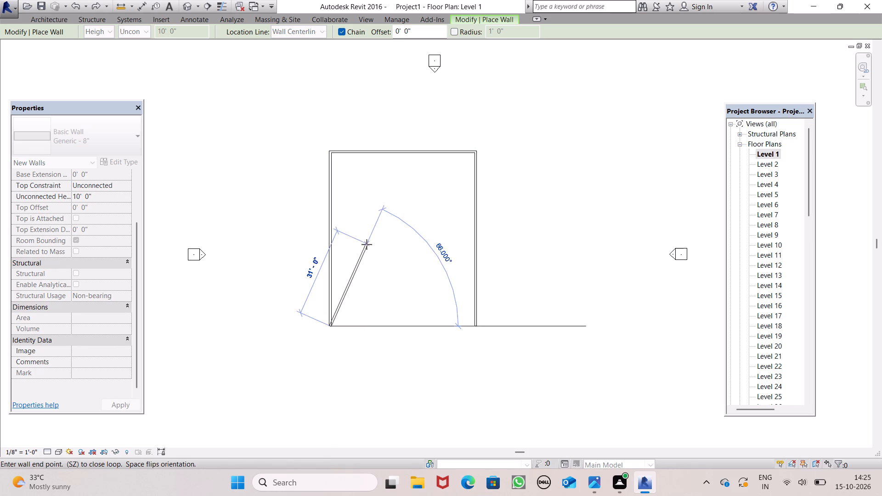
Draw a 17' south wall segment heading east from the lower end of the west wall.
{"action": "scroll", "coordinate": [370, 331], "scroll_direction": "up", "scroll_amount": 1}
{"action": "scroll", "coordinate": [370, 330], "scroll_direction": "down", "scroll_amount": 1}
{"action": "scroll", "coordinate": [370, 330], "scroll_direction": "up", "scroll_amount": 2}
{"action": "scroll", "coordinate": [370, 330], "scroll_direction": "down", "scroll_amount": 1}
{"action": "scroll", "coordinate": [370, 330], "scroll_direction": "up", "scroll_amount": 1}
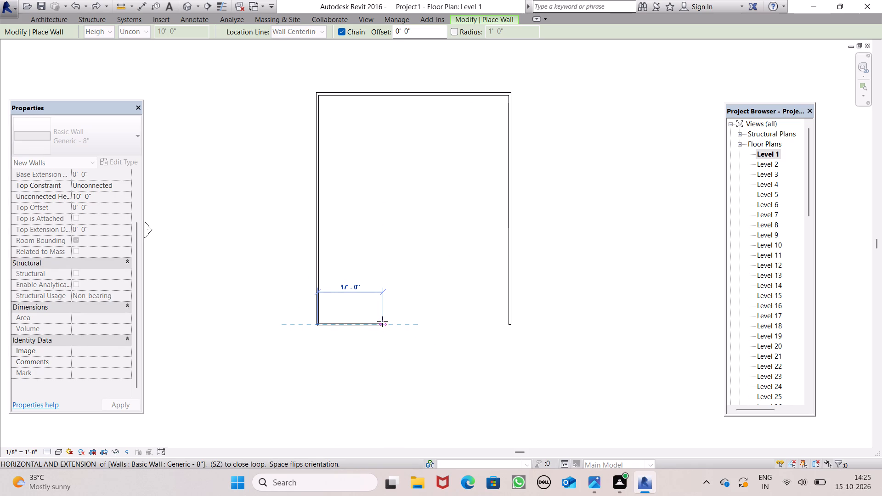
{"action": "left_click", "coordinate": [382, 321]}
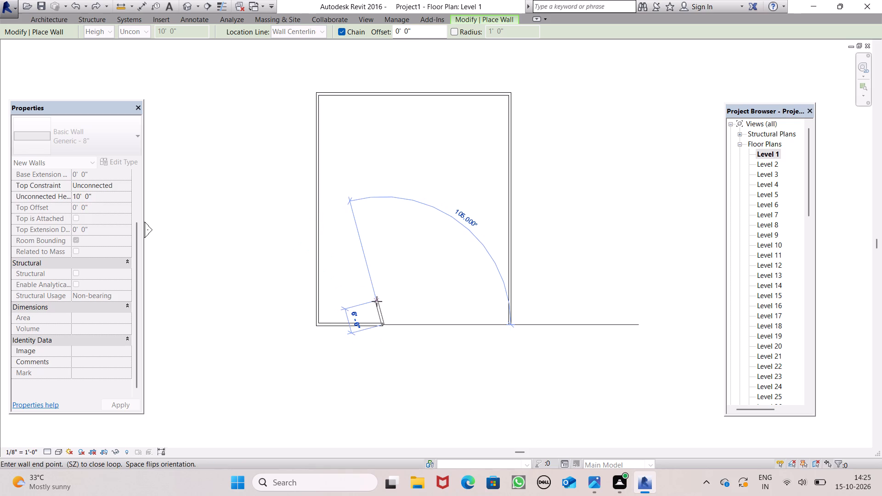
{"action": "key", "text": "Escape"}
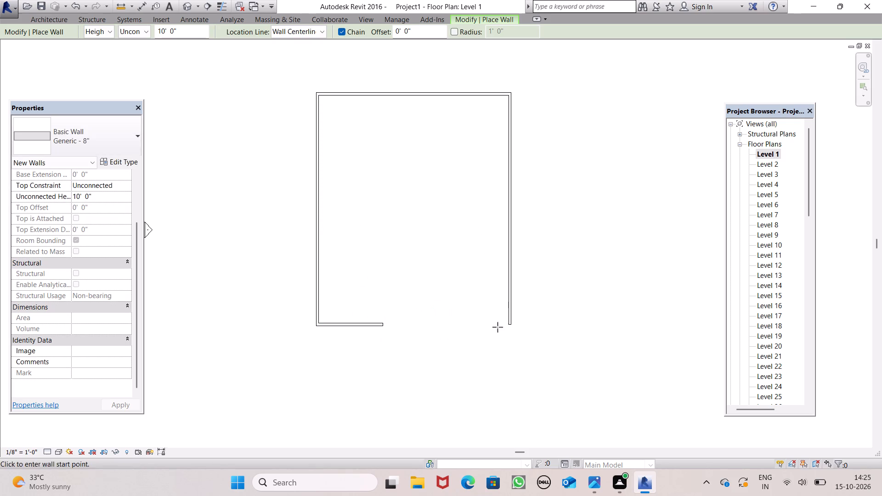
Draw a 17' south wall segment heading west from the lower end of the east wall, leaving a central opening.
{"action": "left_click", "coordinate": [511, 325]}
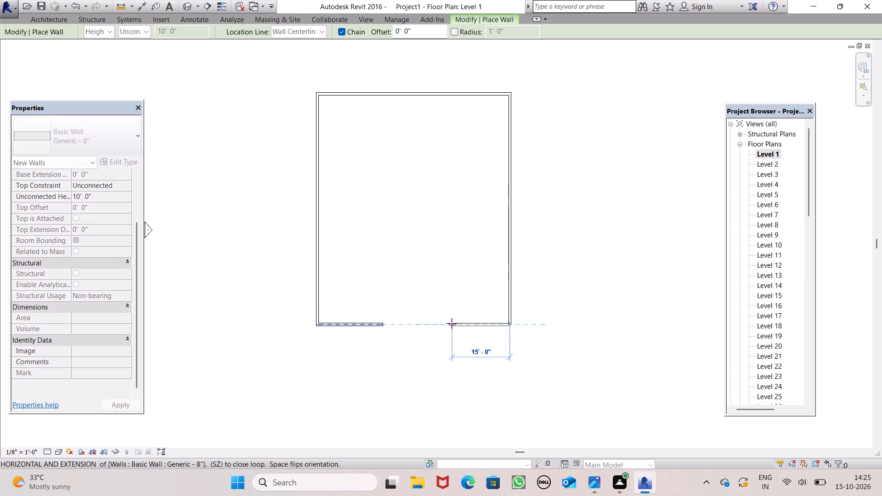
{"action": "left_click", "coordinate": [445, 323]}
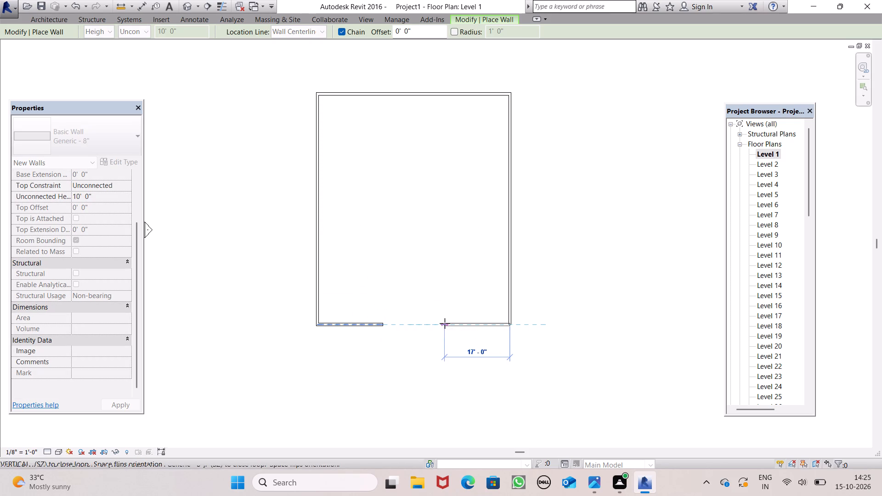
{"action": "key", "text": "Escape"}
{"action": "key", "text": "space"}
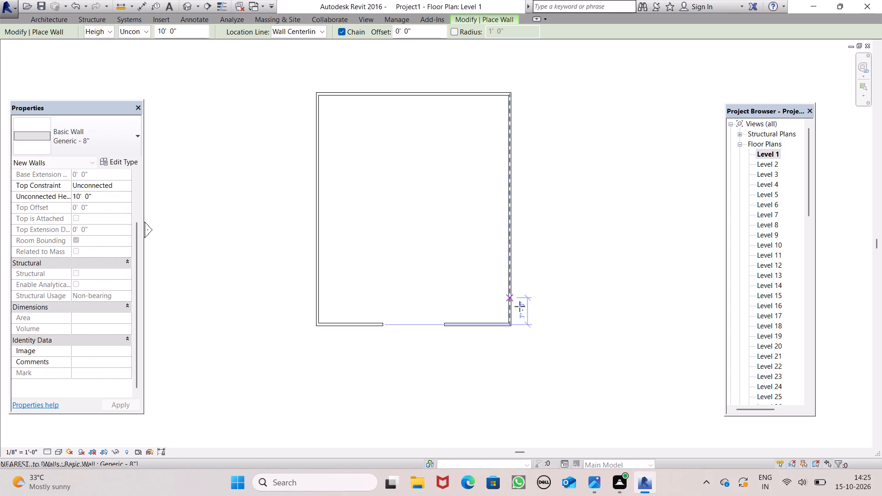
{"action": "key", "text": "Escape"}
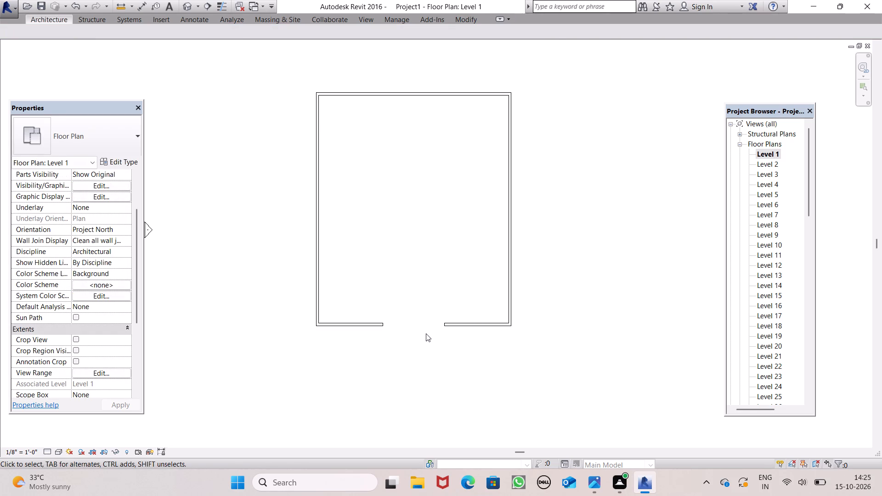
Check the dimensions of the east, north and both south wall segments on the Level 1 plan.
{"action": "scroll", "coordinate": [422, 329], "scroll_direction": "up", "scroll_amount": 7}
{"action": "scroll", "coordinate": [518, 292], "scroll_direction": "down", "scroll_amount": 7}
{"action": "scroll", "coordinate": [520, 290], "scroll_direction": "up", "scroll_amount": 1}
{"action": "scroll", "coordinate": [520, 290], "scroll_direction": "down", "scroll_amount": 2}
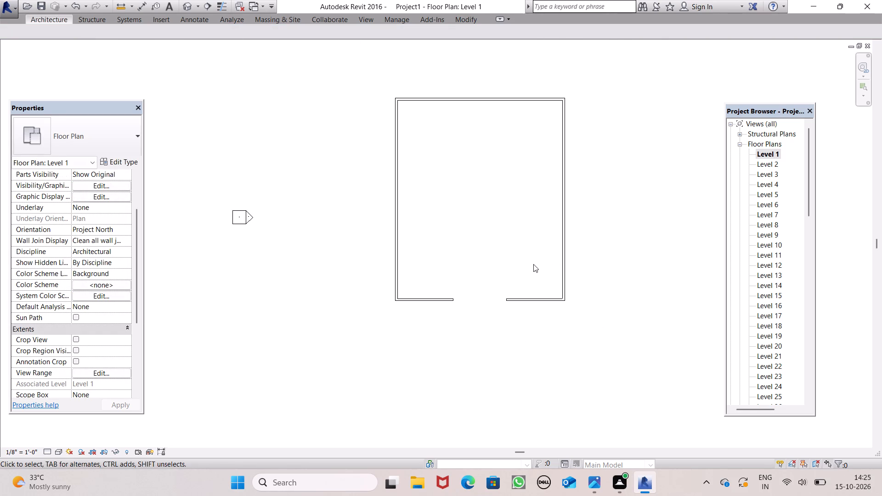
{"action": "left_click", "coordinate": [561, 264]}
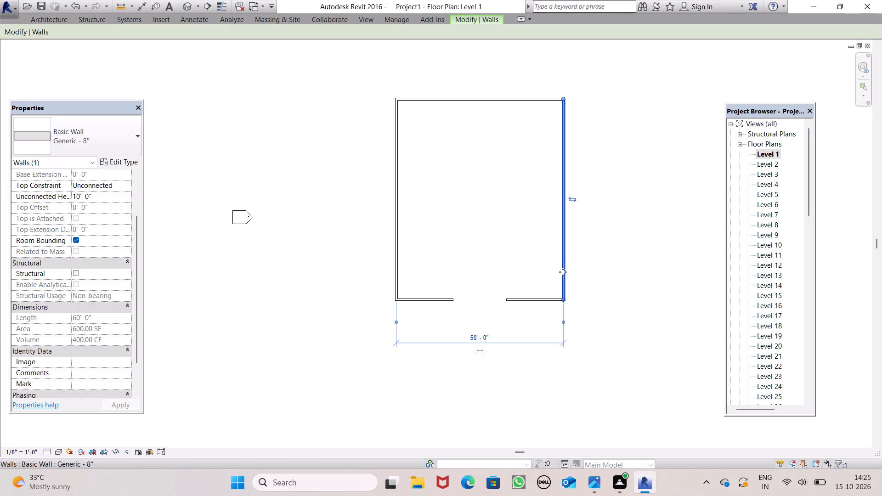
{"action": "left_click", "coordinate": [535, 298]}
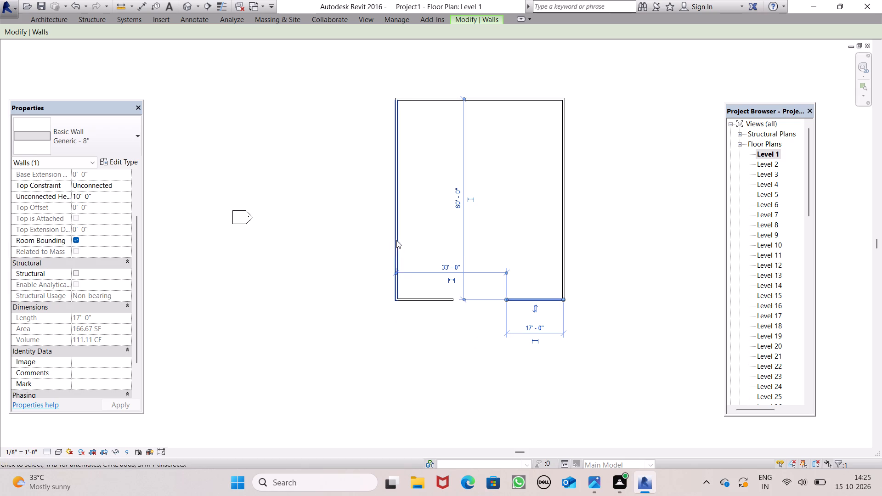
{"action": "left_click", "coordinate": [443, 95]}
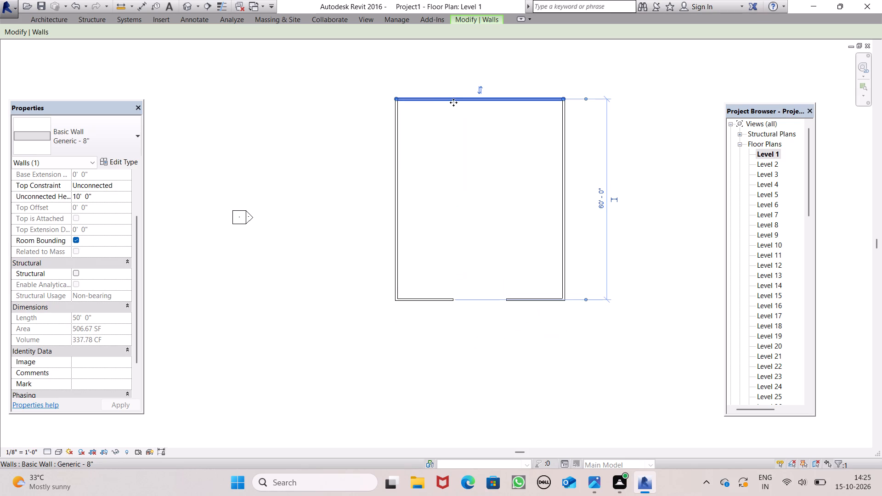
{"action": "left_click", "coordinate": [641, 224]}
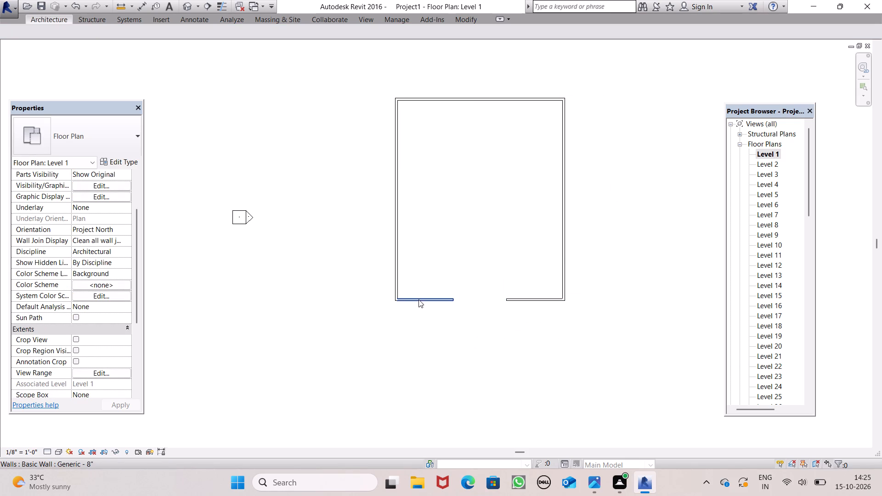
{"action": "left_click", "coordinate": [420, 299]}
{"action": "left_click", "coordinate": [653, 237]}
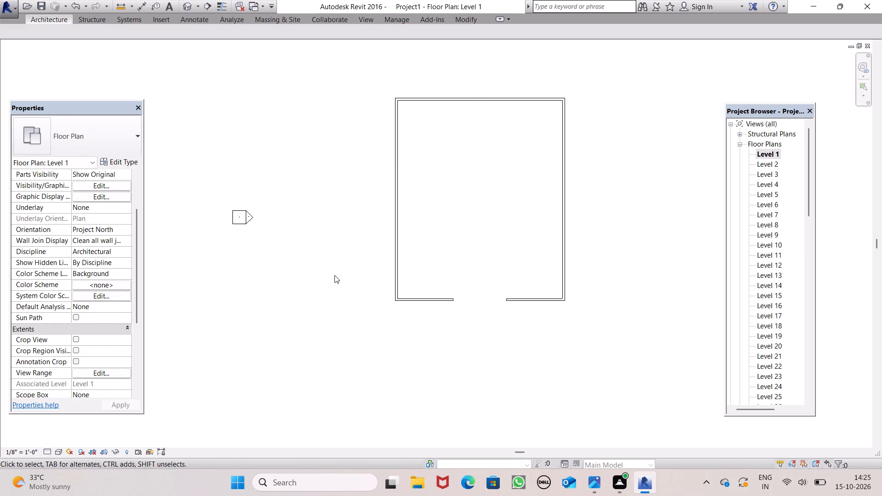
Draw an outward-bulging arc wall of about 8' 2" radius across the south opening, joining both south wall ends.
{"action": "left_click", "coordinate": [49, 18]}
{"action": "left_click", "coordinate": [39, 33]}
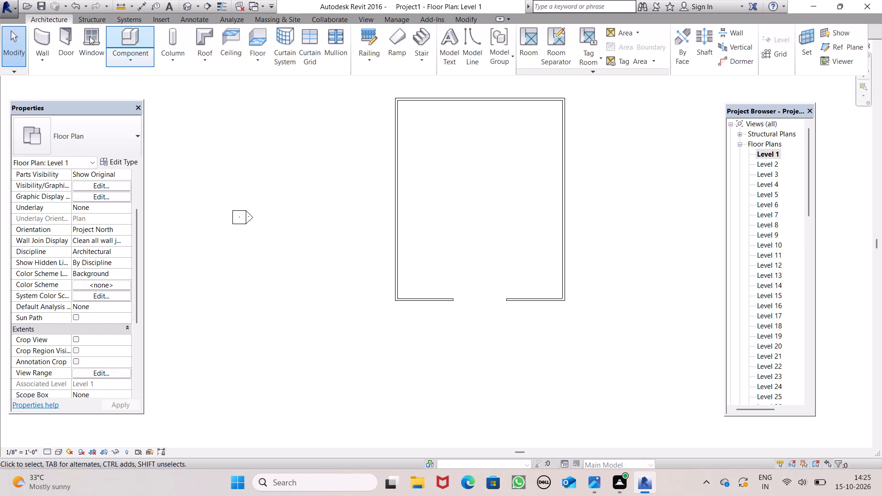
{"action": "double_click", "coordinate": [42, 35]}
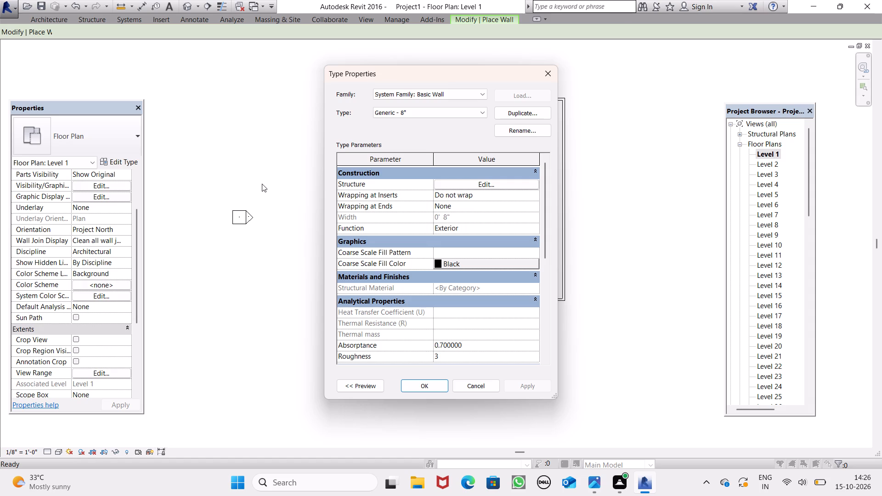
{"action": "left_click", "coordinate": [548, 71]}
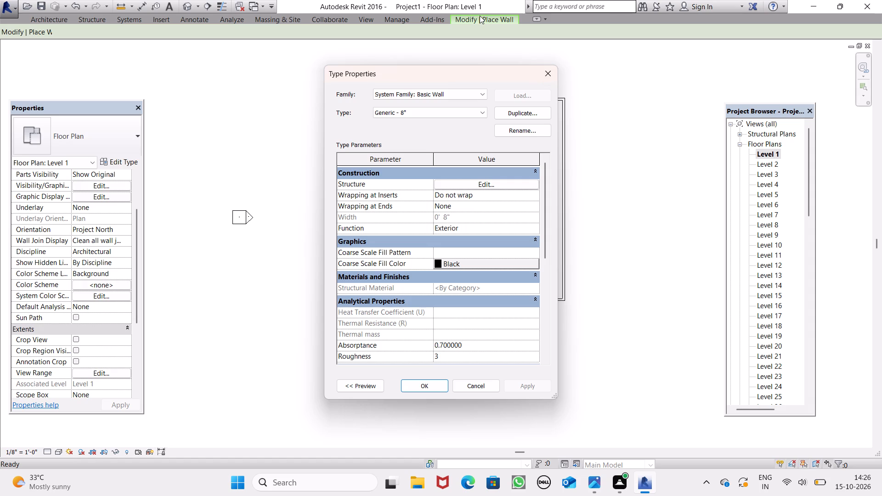
{"action": "left_click", "coordinate": [480, 15]}
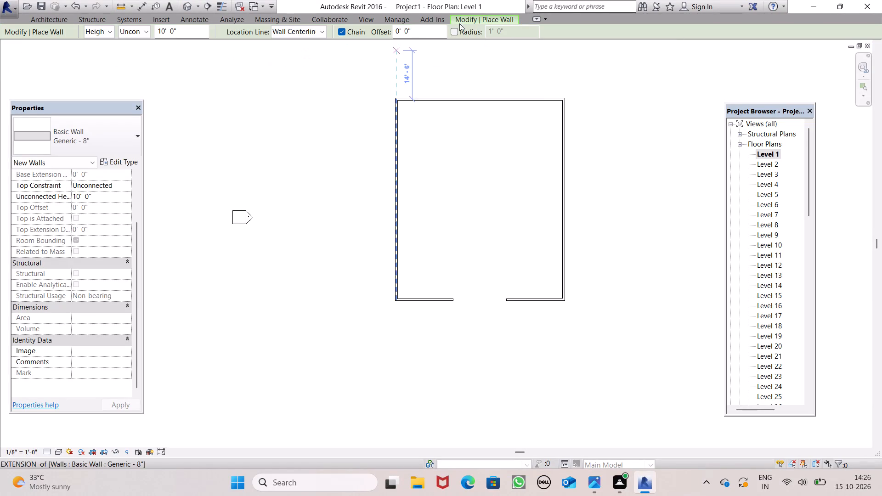
{"action": "left_click", "coordinate": [466, 20]}
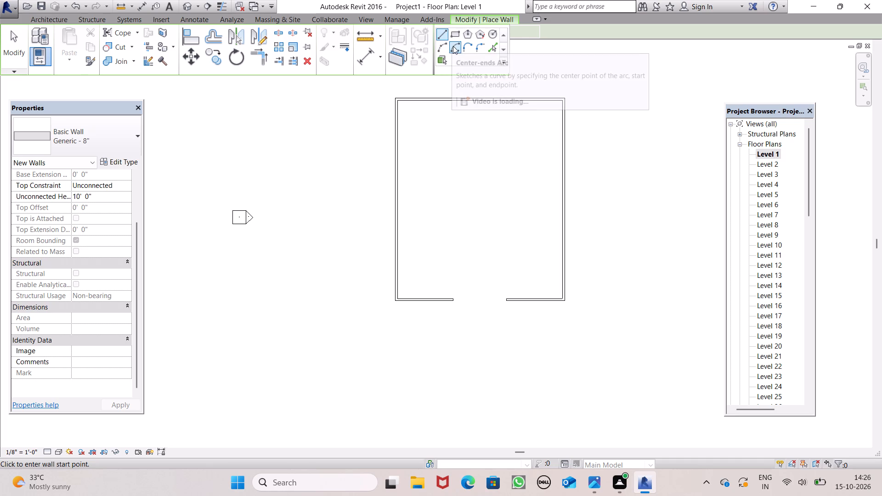
{"action": "left_click", "coordinate": [445, 44]}
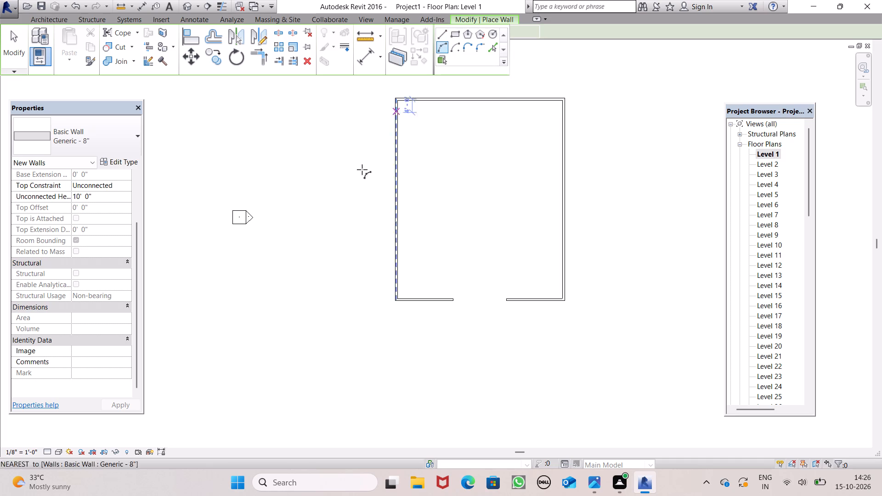
{"action": "left_click", "coordinate": [454, 297]}
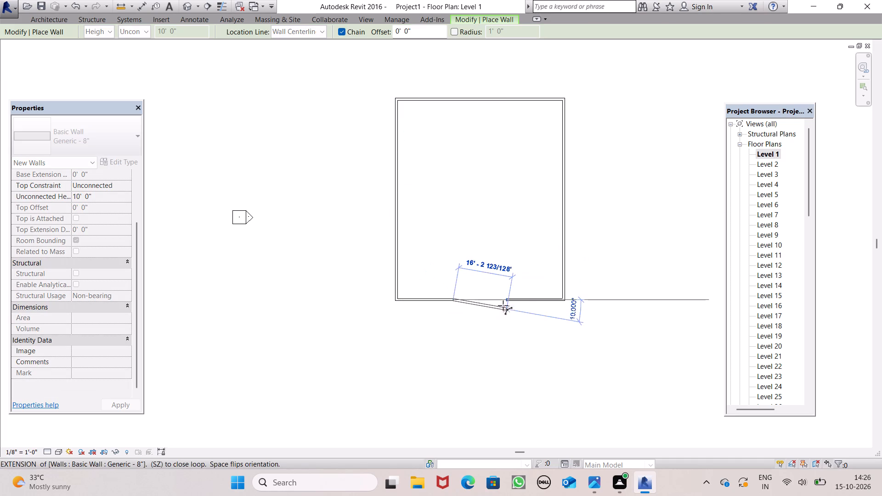
{"action": "left_click", "coordinate": [503, 300]}
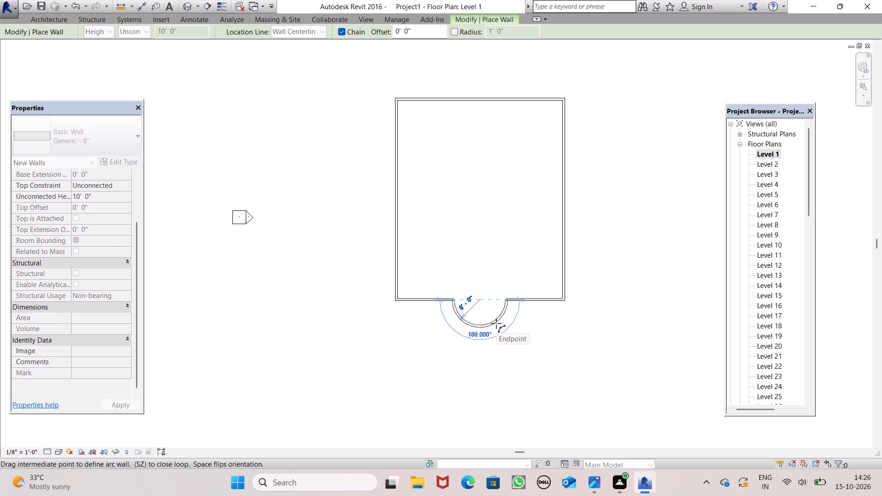
{"action": "left_click", "coordinate": [496, 327]}
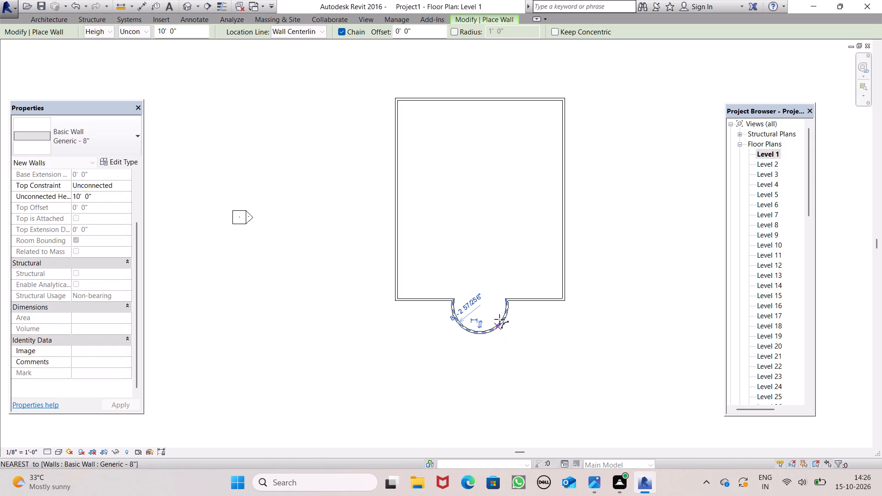
{"action": "key", "text": "space"}
{"action": "key", "text": "Escape"}
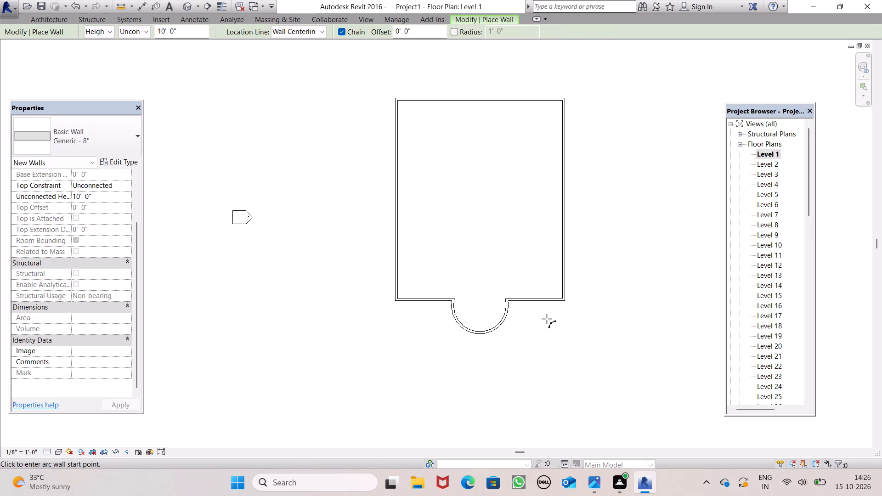
{"action": "key", "text": "space"}
{"action": "key", "text": "Escape"}
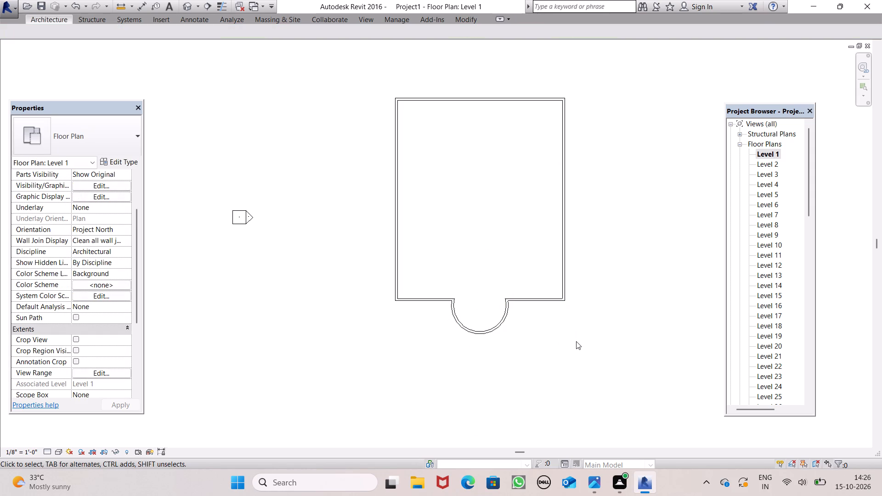
{"action": "left_click", "coordinate": [576, 341]}
Inspect the closed Level 1 wall outline with its curved south bay in plan and in 3D.
{"action": "scroll", "coordinate": [494, 318], "scroll_direction": "up", "scroll_amount": 4}
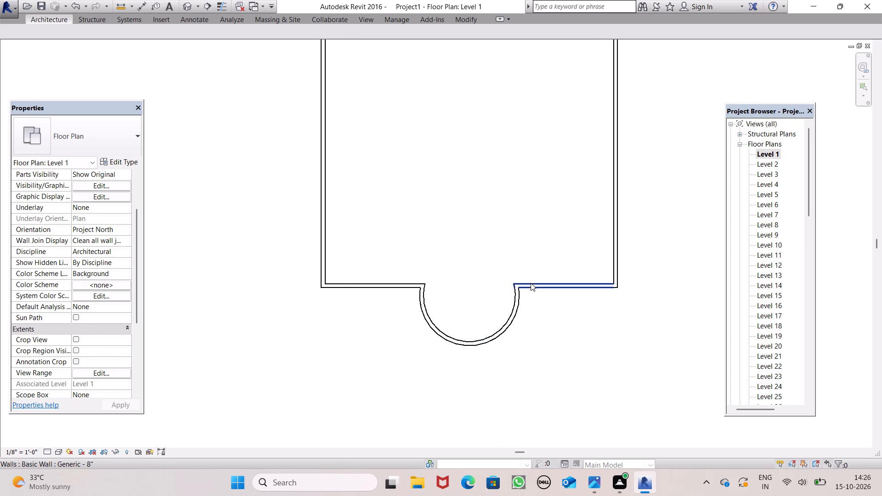
{"action": "scroll", "coordinate": [531, 281], "scroll_direction": "down", "scroll_amount": 4}
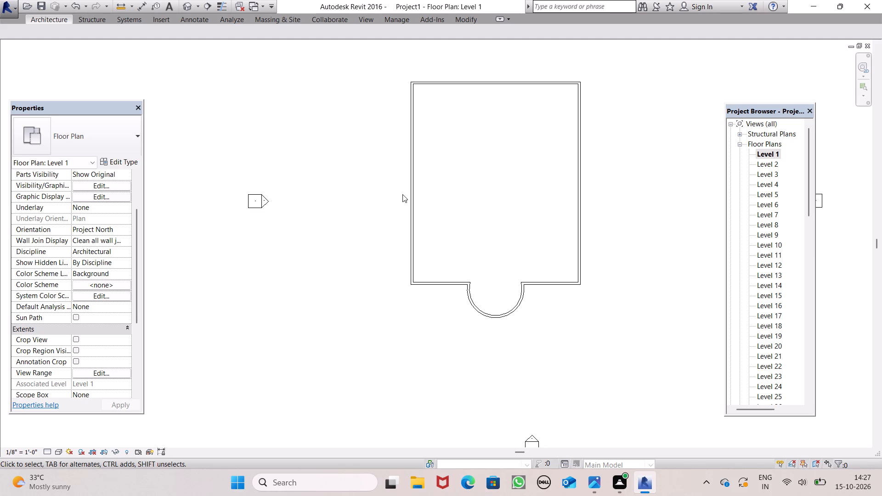
{"action": "left_click", "coordinate": [181, 8]}
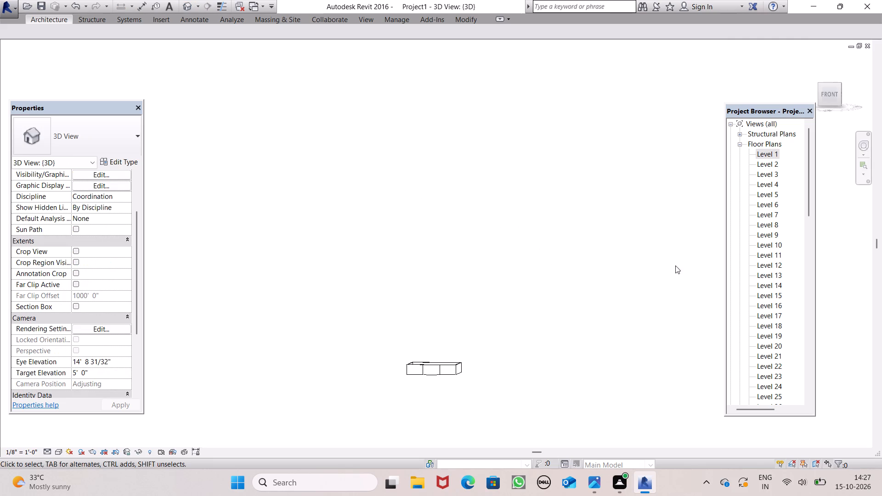
In the East elevation, raise the top of the east wall to Level 34, making it 182' high.
{"action": "scroll", "coordinate": [763, 218], "scroll_direction": "down", "scroll_amount": 2}
{"action": "scroll", "coordinate": [763, 218], "scroll_direction": "up", "scroll_amount": 1}
{"action": "scroll", "coordinate": [763, 218], "scroll_direction": "down", "scroll_amount": 20}
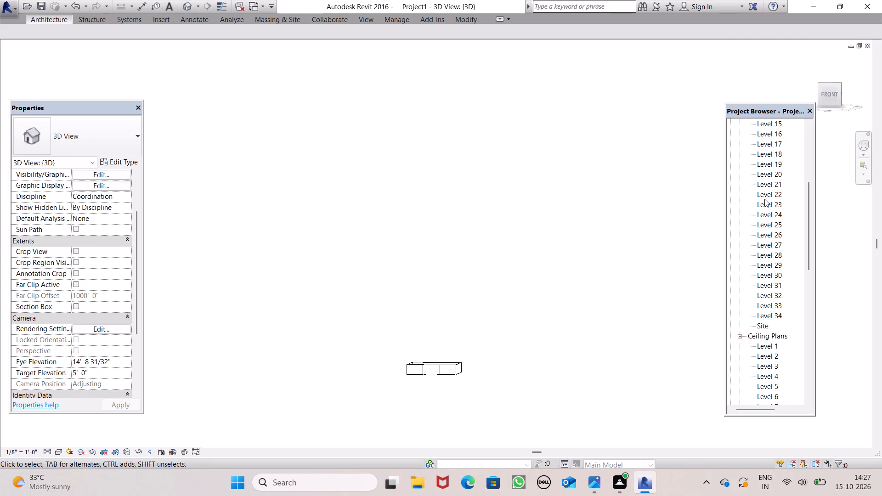
{"action": "scroll", "coordinate": [764, 199], "scroll_direction": "down", "scroll_amount": 20}
{"action": "scroll", "coordinate": [764, 199], "scroll_direction": "down", "scroll_amount": 14}
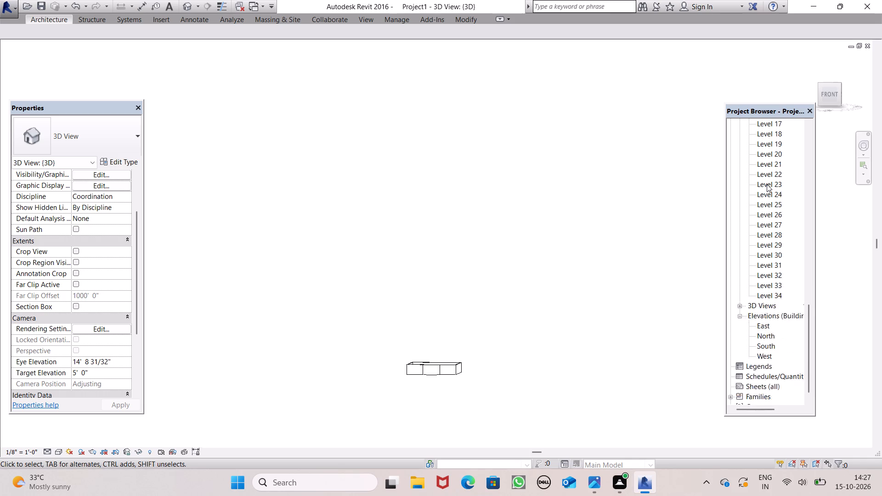
{"action": "scroll", "coordinate": [767, 184], "scroll_direction": "down", "scroll_amount": 2}
{"action": "double_click", "coordinate": [767, 308]}
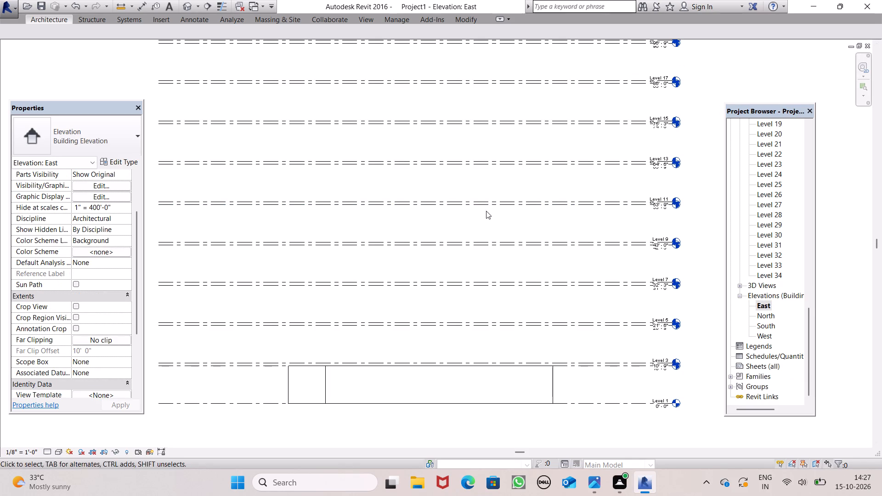
{"action": "left_click", "coordinate": [385, 365]}
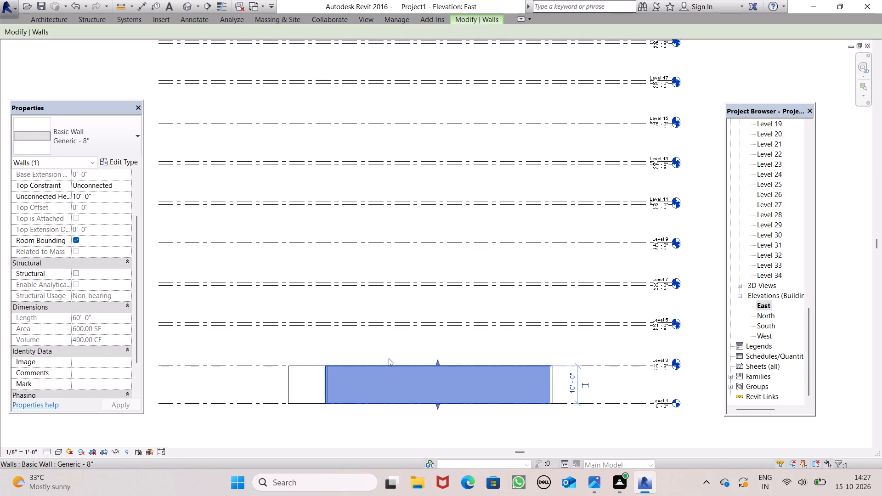
{"action": "scroll", "coordinate": [460, 314], "scroll_direction": "down", "scroll_amount": 3}
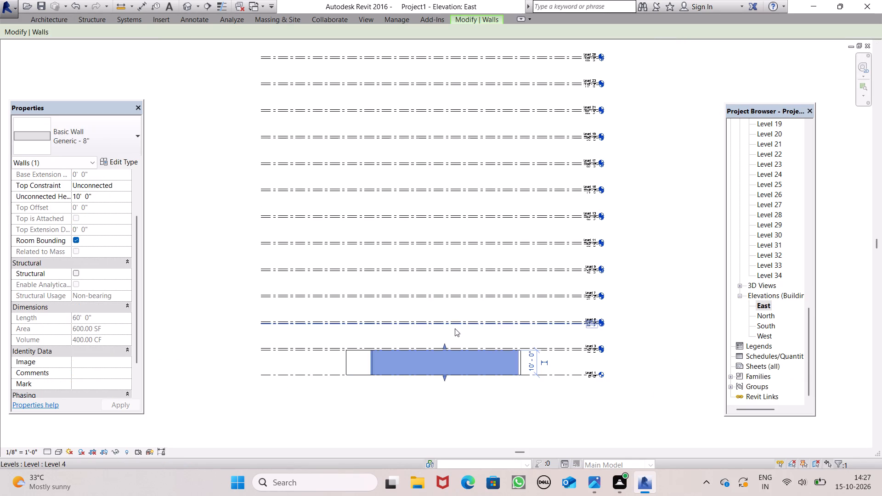
{"action": "scroll", "coordinate": [459, 376], "scroll_direction": "down", "scroll_amount": 7}
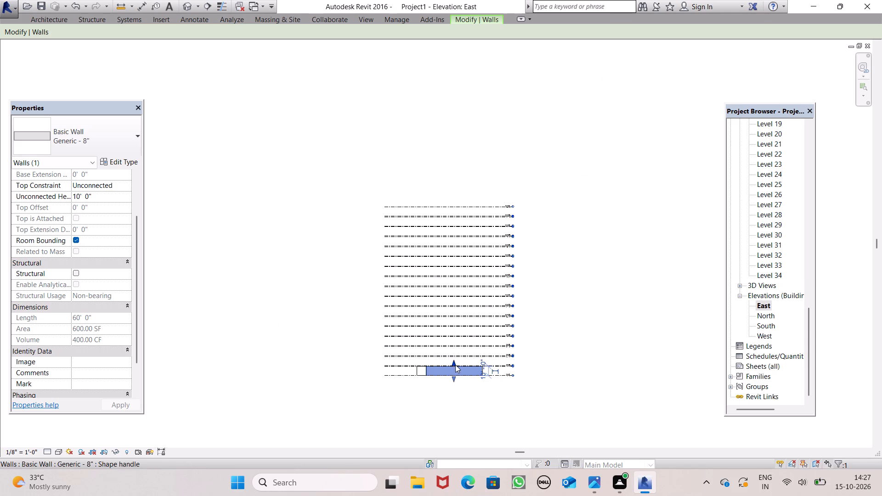
{"action": "left_click_drag", "start_coordinate": [453, 363], "coordinate": [451, 313]}
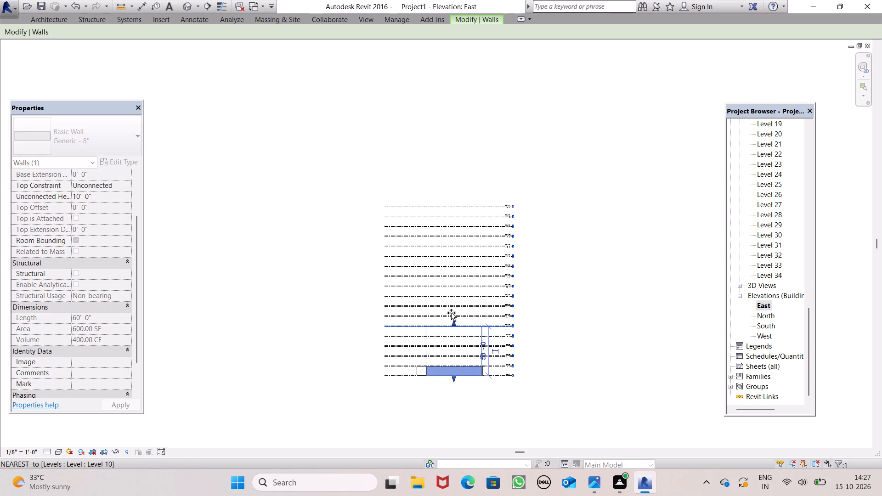
{"action": "left_click_drag", "start_coordinate": [451, 313], "coordinate": [453, 209]}
{"action": "left_click", "coordinate": [423, 370]}
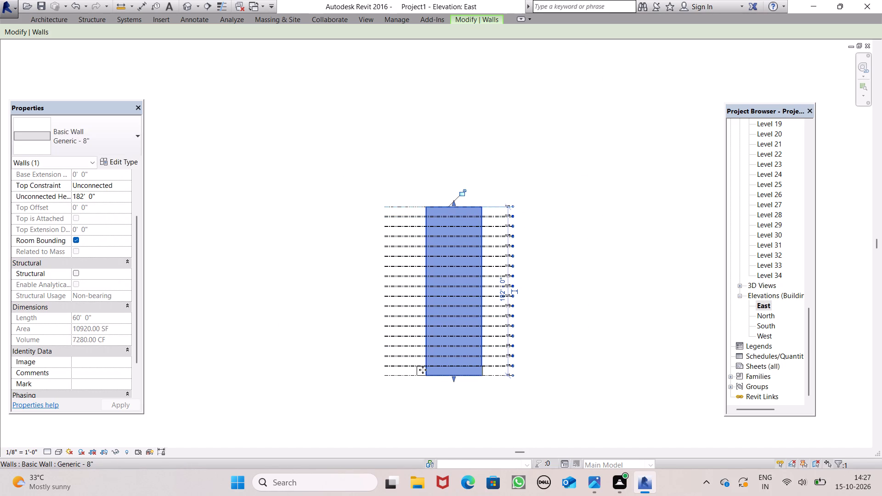
{"action": "left_click", "coordinate": [422, 371]}
{"action": "key", "text": "space"}
{"action": "left_click", "coordinate": [422, 404]}
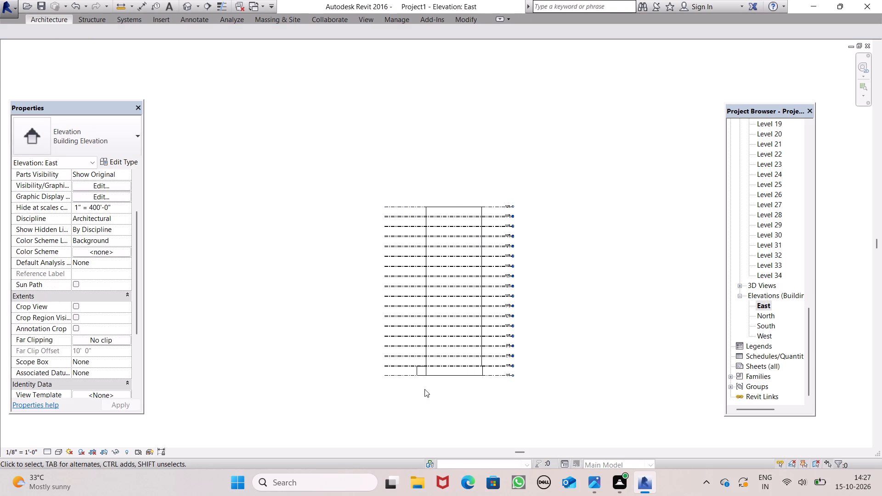
In the North elevation, raise the top of the north wall to Level 34, making it 182' high.
{"action": "left_click", "coordinate": [756, 318]}
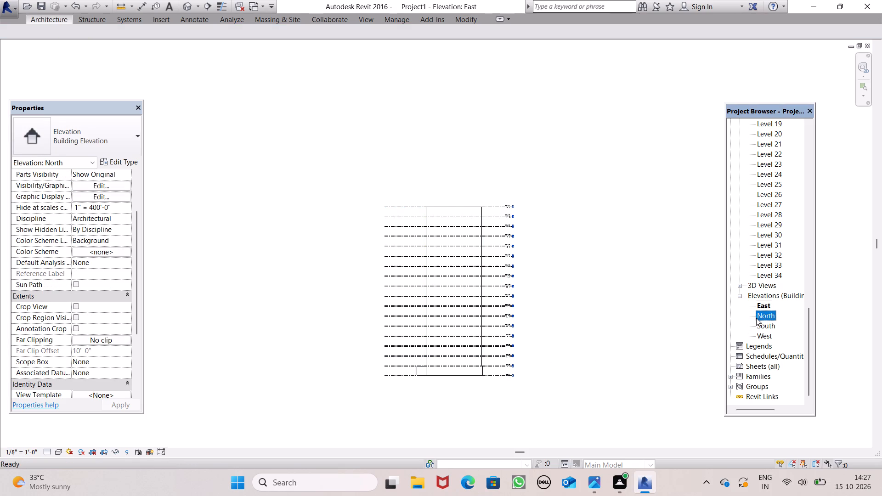
{"action": "double_click", "coordinate": [765, 312]}
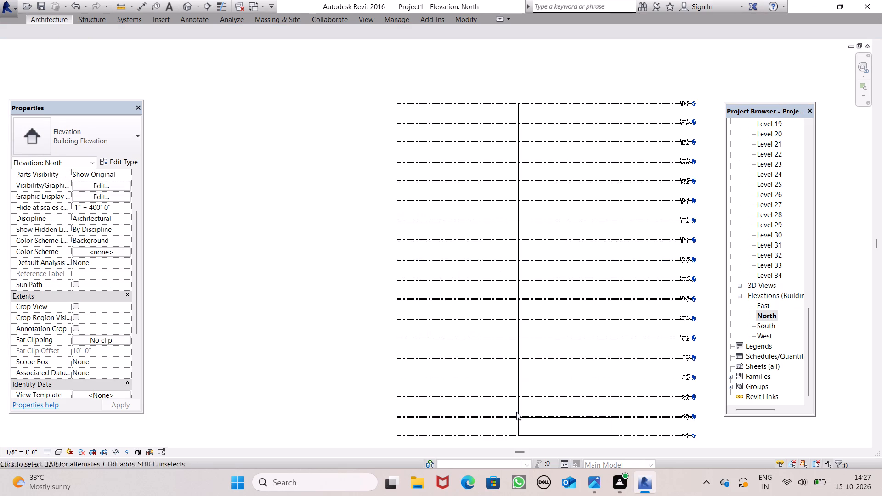
{"action": "left_click", "coordinate": [557, 420]}
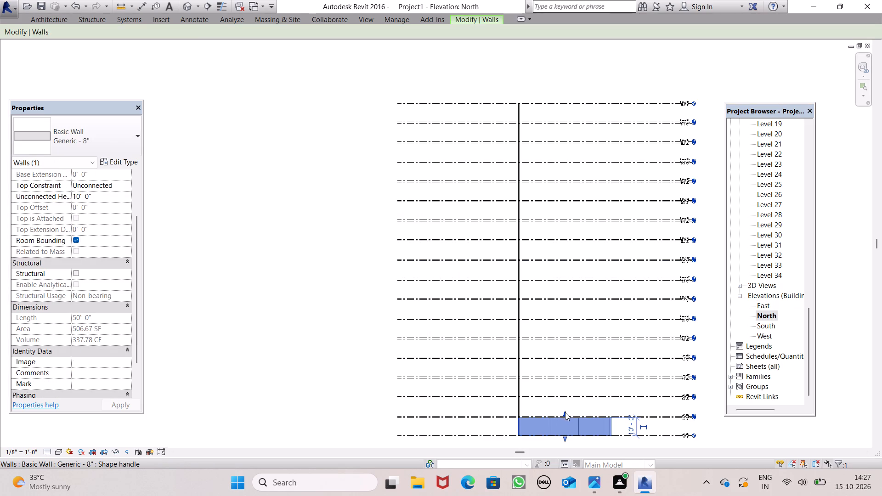
{"action": "left_click_drag", "start_coordinate": [565, 412], "coordinate": [588, 121]}
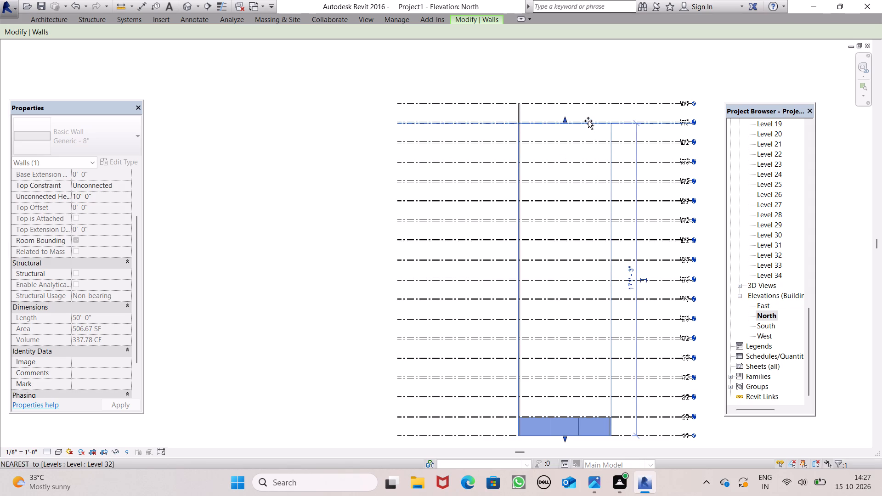
{"action": "left_click_drag", "start_coordinate": [588, 121], "coordinate": [590, 108]}
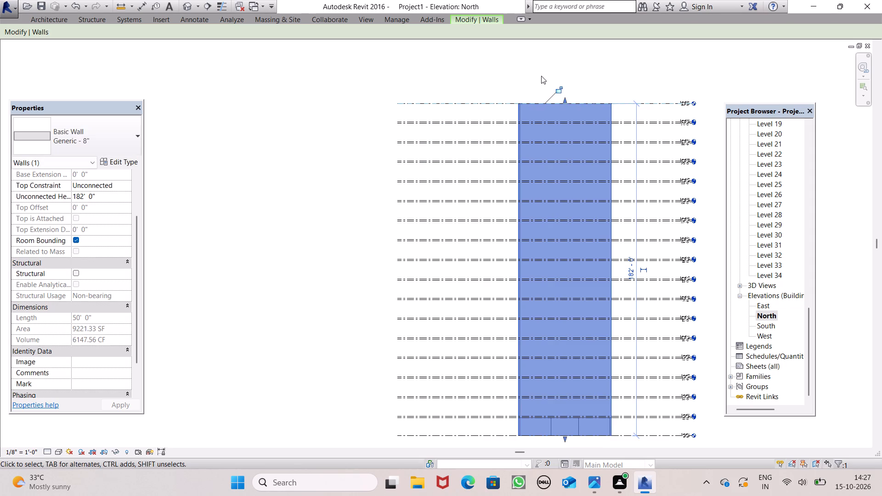
{"action": "key", "text": "space"}
{"action": "key", "text": "Escape"}
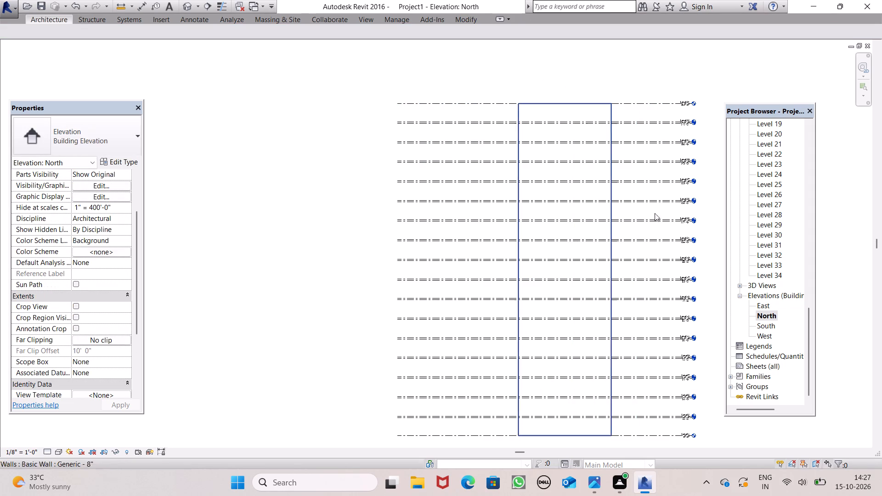
In the South elevation, raise the top of the central curved bay wall to the topmost level, Level 34.
{"action": "double_click", "coordinate": [767, 326]}
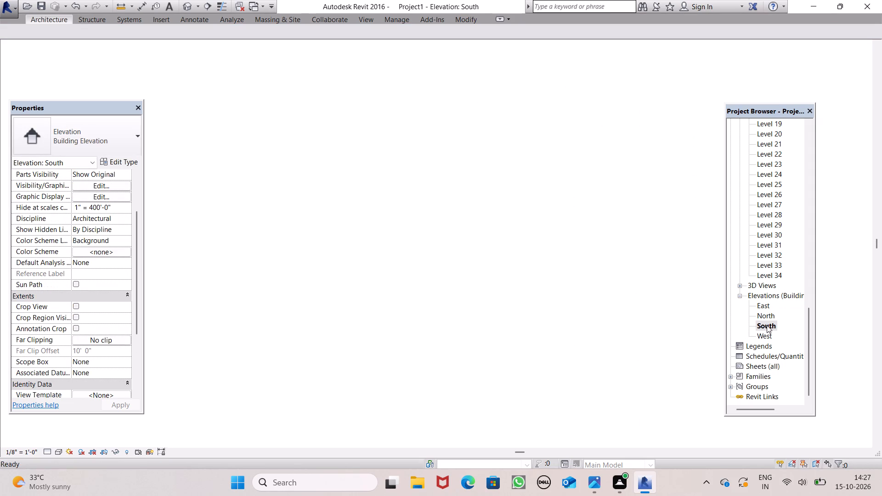
{"action": "scroll", "coordinate": [497, 294], "scroll_direction": "down", "scroll_amount": 6}
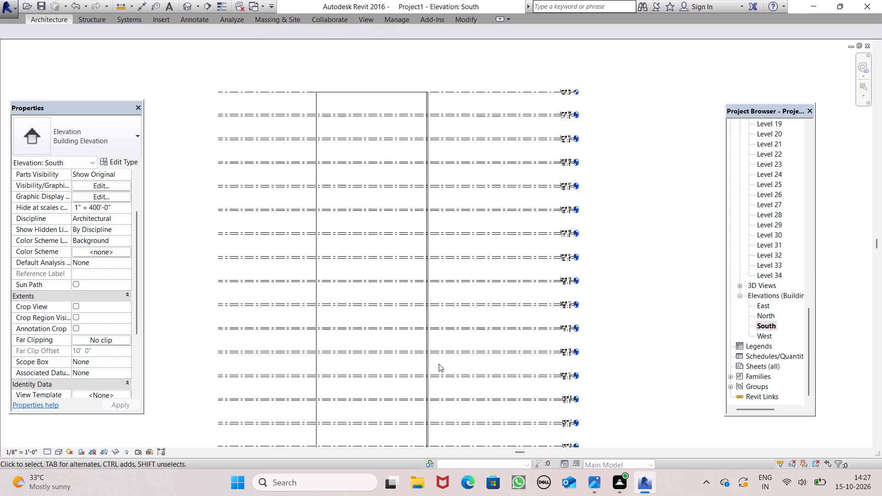
{"action": "scroll", "coordinate": [439, 364], "scroll_direction": "down", "scroll_amount": 3}
{"action": "scroll", "coordinate": [469, 301], "scroll_direction": "down", "scroll_amount": 3}
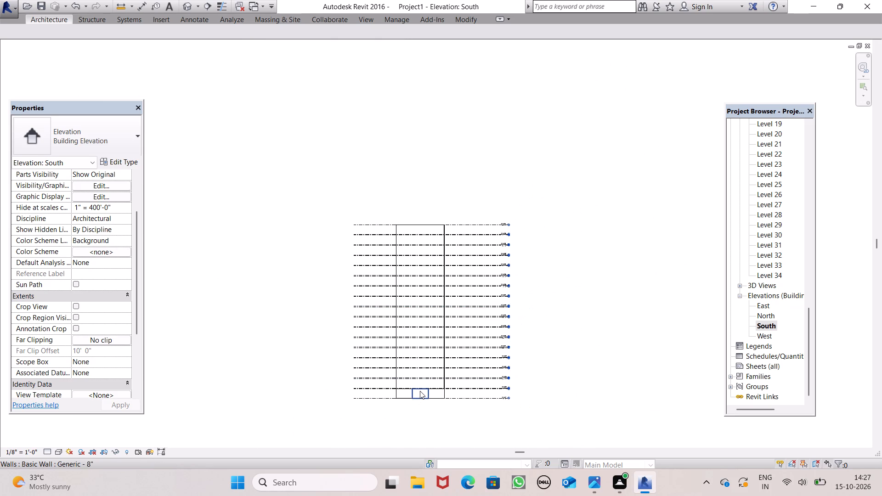
{"action": "left_click", "coordinate": [420, 391]}
{"action": "left_click_drag", "start_coordinate": [420, 385], "coordinate": [418, 316]}
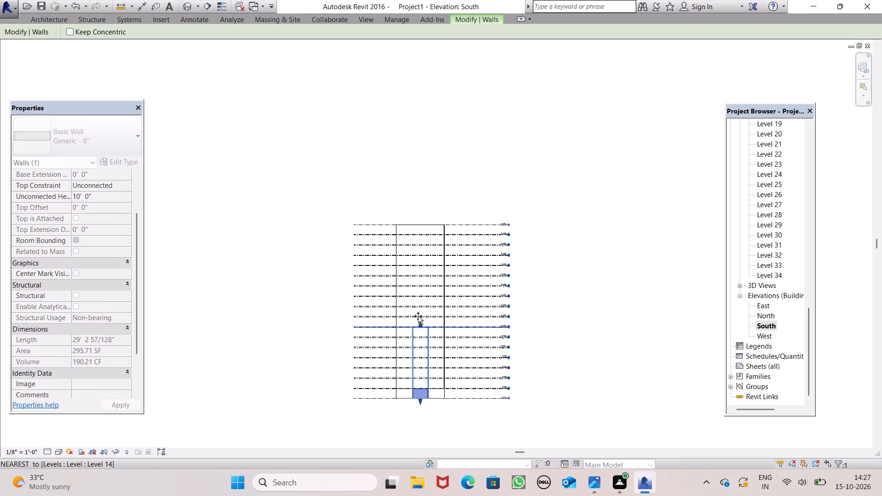
{"action": "left_click_drag", "start_coordinate": [418, 316], "coordinate": [418, 227]}
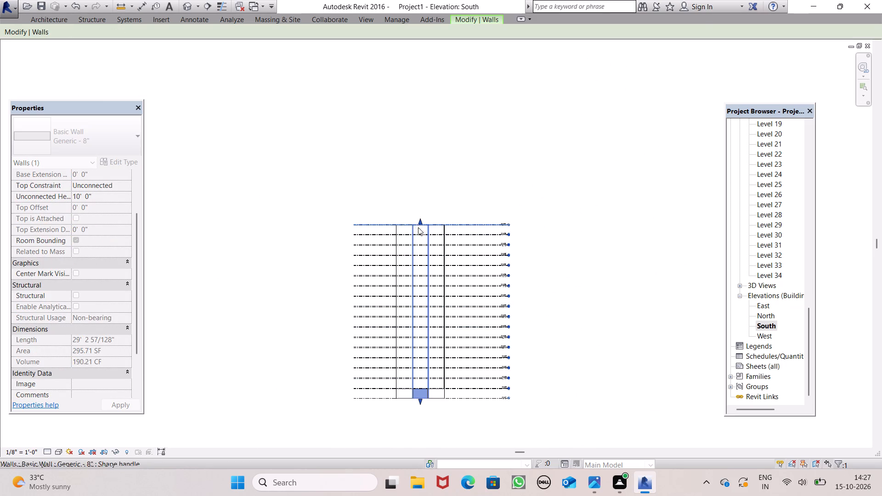
{"action": "key", "text": "Escape"}
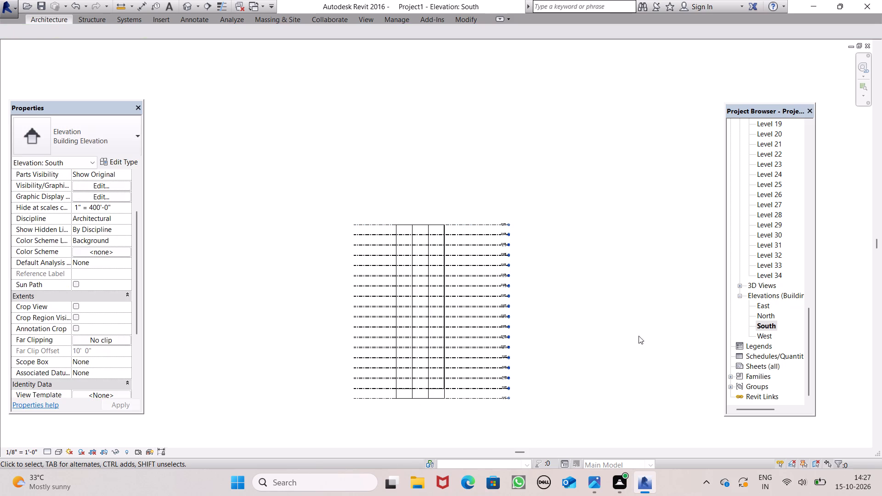
In the West elevation, raise the top of the west wall to Level 34, making it 182' high.
{"action": "double_click", "coordinate": [765, 337]}
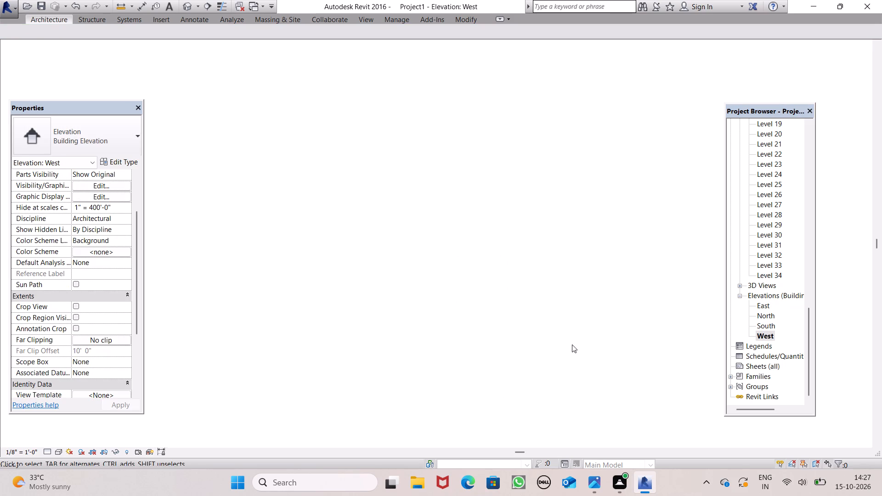
{"action": "scroll", "coordinate": [520, 336], "scroll_direction": "down", "scroll_amount": 6}
{"action": "scroll", "coordinate": [364, 259], "scroll_direction": "down", "scroll_amount": 6}
{"action": "scroll", "coordinate": [412, 267], "scroll_direction": "down", "scroll_amount": 4}
{"action": "scroll", "coordinate": [458, 302], "scroll_direction": "down", "scroll_amount": 6}
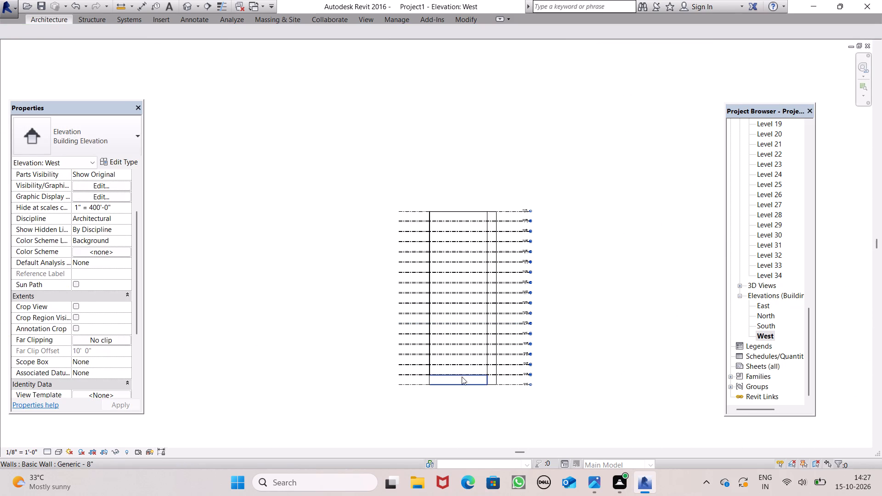
{"action": "left_click", "coordinate": [462, 377]}
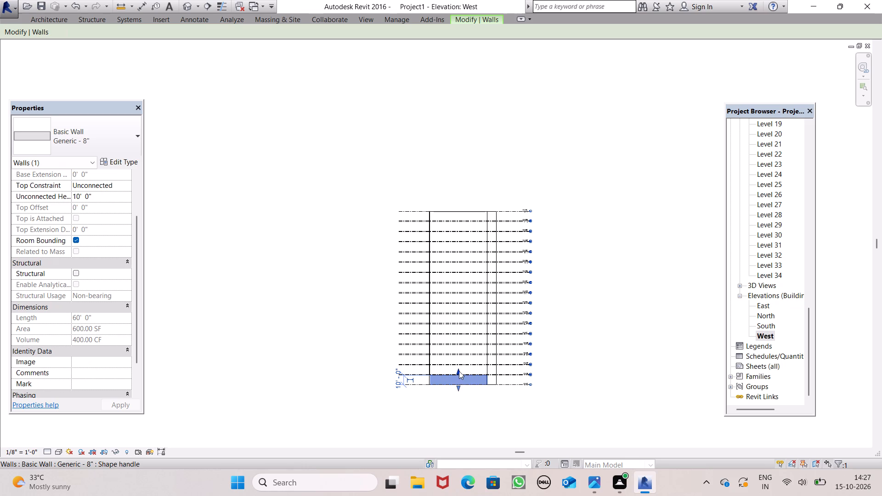
{"action": "left_click_drag", "start_coordinate": [458, 372], "coordinate": [443, 214]}
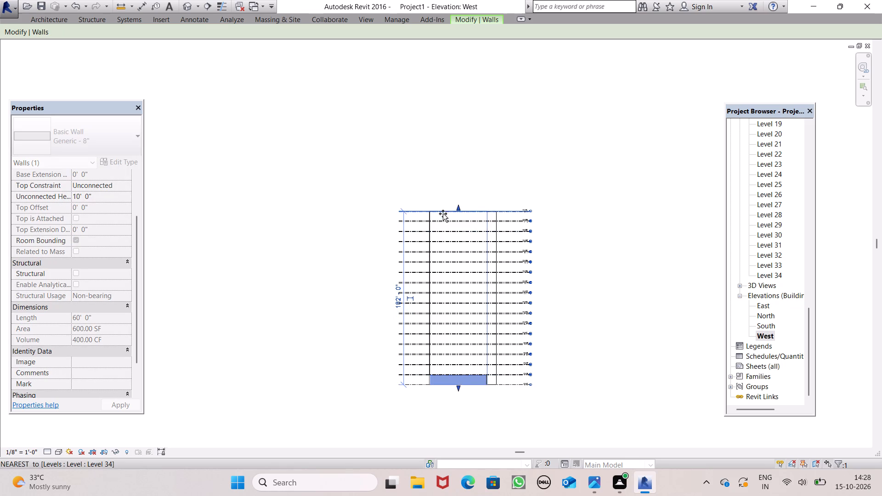
{"action": "left_click_drag", "start_coordinate": [443, 214], "coordinate": [444, 213]}
{"action": "left_click", "coordinate": [537, 184]}
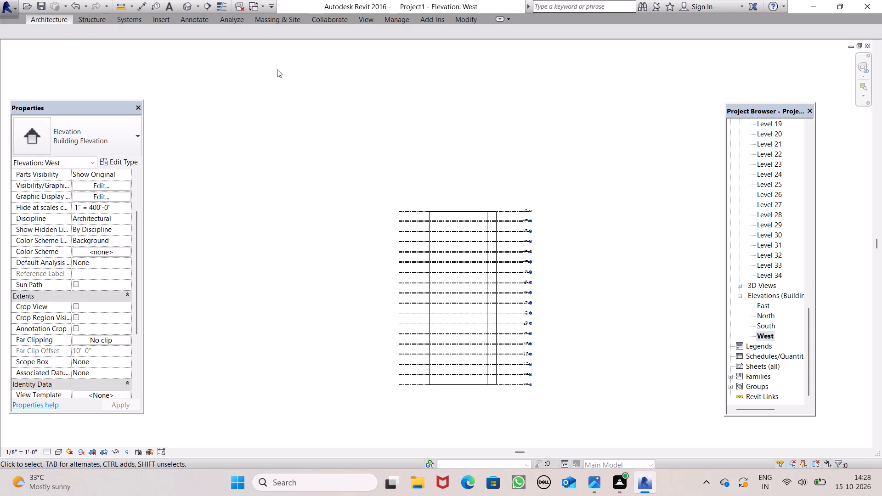
Examine the raised walls in the 3D view from the front and from above, including the south side.
{"action": "left_click", "coordinate": [190, 0]}
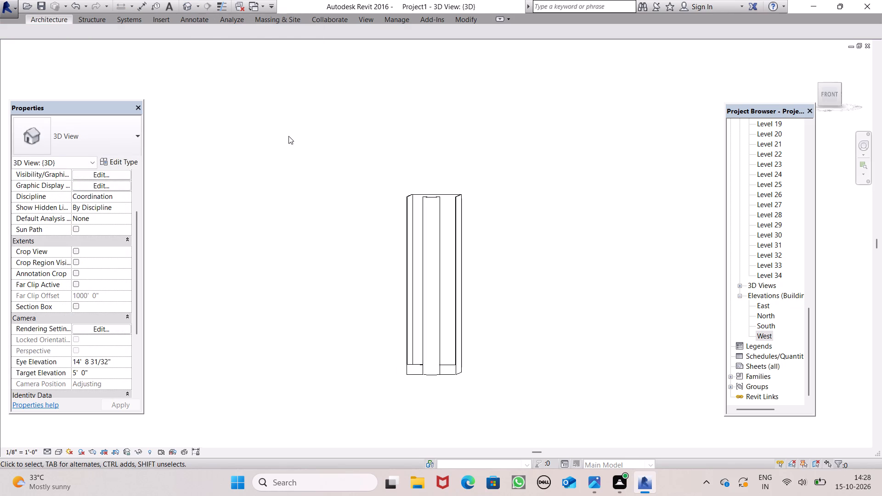
{"action": "scroll", "coordinate": [396, 265], "scroll_direction": "up", "scroll_amount": 6}
{"action": "scroll", "coordinate": [400, 270], "scroll_direction": "down", "scroll_amount": 5}
{"action": "middle_click_drag", "start_coordinate": [415, 294], "coordinate": [409, 322]}
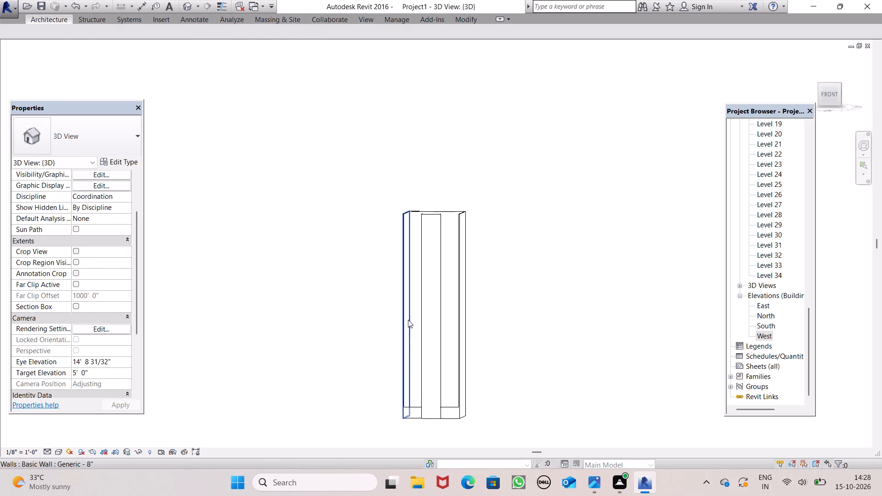
{"action": "scroll", "coordinate": [440, 280], "scroll_direction": "down", "scroll_amount": 2}
{"action": "scroll", "coordinate": [481, 289], "scroll_direction": "down", "scroll_amount": 2}
{"action": "middle_click_drag", "start_coordinate": [500, 294], "coordinate": [504, 308]}
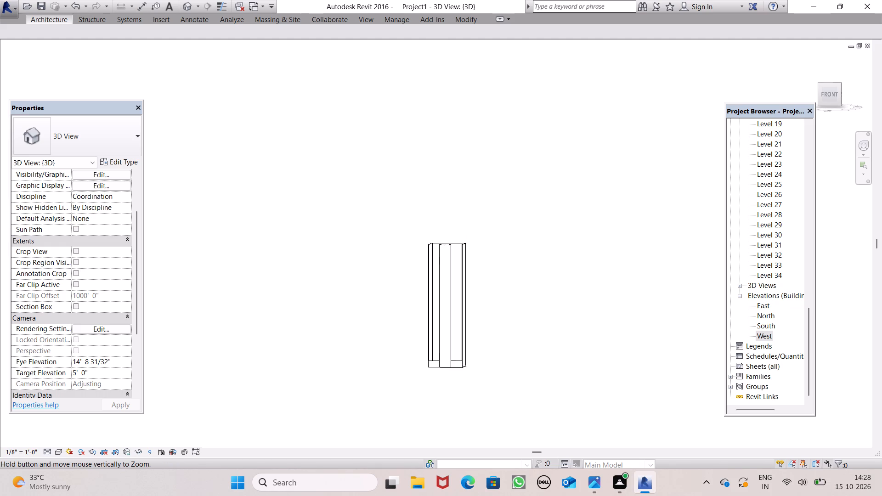
{"action": "middle_click_drag", "start_coordinate": [504, 308], "coordinate": [399, 405]}
{"action": "scroll", "coordinate": [397, 359], "scroll_direction": "up", "scroll_amount": 1, "text": "ctrl"}
{"action": "scroll", "coordinate": [480, 219], "scroll_direction": "down", "scroll_amount": 4}
{"action": "middle_click_drag", "start_coordinate": [502, 243], "coordinate": [478, 307], "text": "shift"}
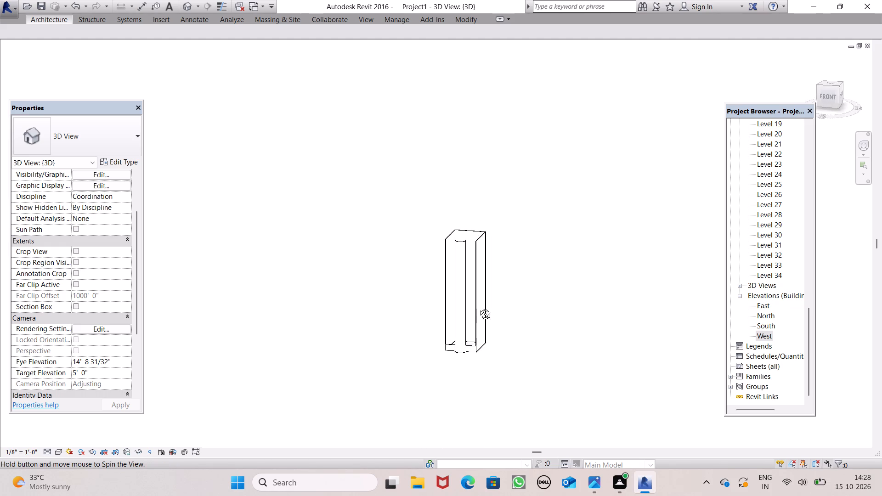
{"action": "middle_click_drag", "start_coordinate": [478, 307], "coordinate": [499, 383], "text": "shift"}
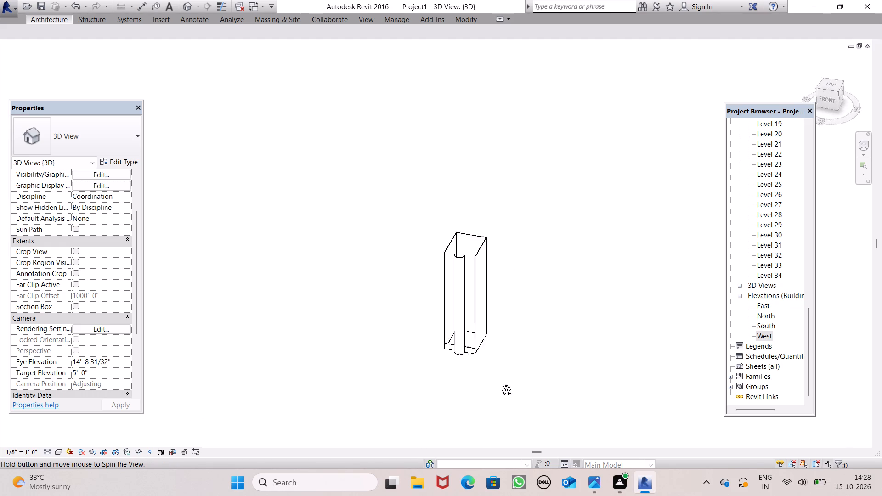
{"action": "middle_click_drag", "start_coordinate": [499, 383], "coordinate": [488, 348], "text": "shift"}
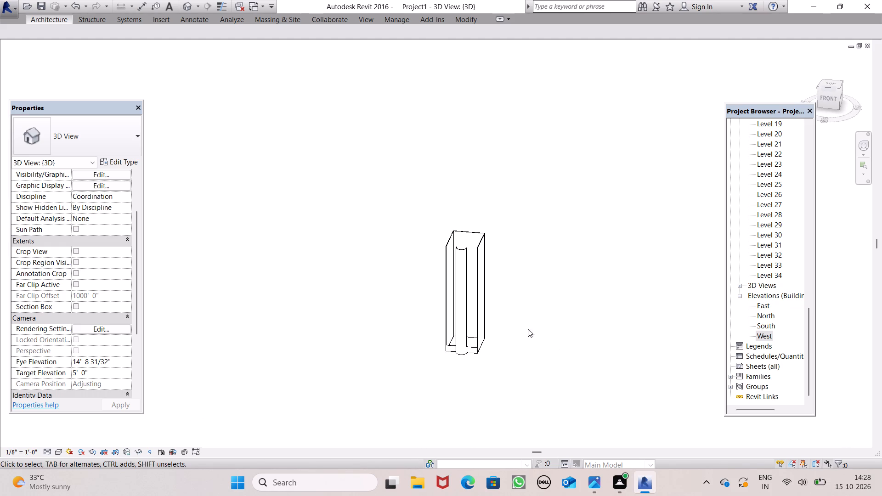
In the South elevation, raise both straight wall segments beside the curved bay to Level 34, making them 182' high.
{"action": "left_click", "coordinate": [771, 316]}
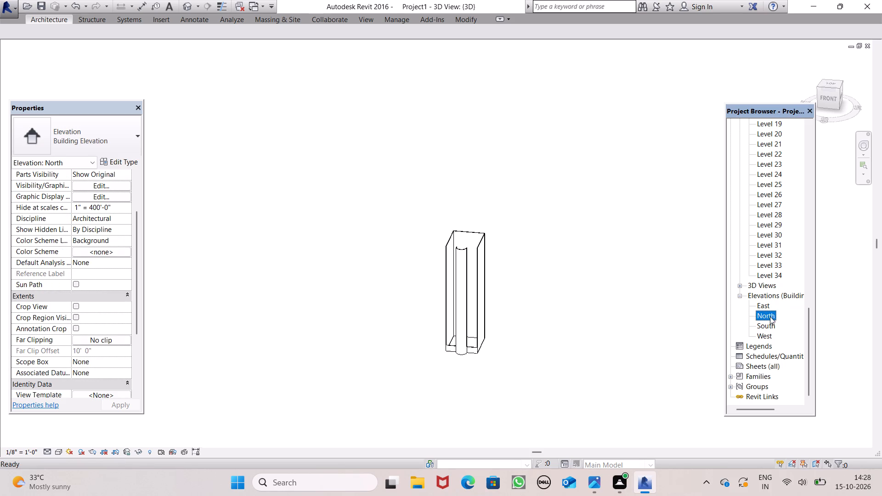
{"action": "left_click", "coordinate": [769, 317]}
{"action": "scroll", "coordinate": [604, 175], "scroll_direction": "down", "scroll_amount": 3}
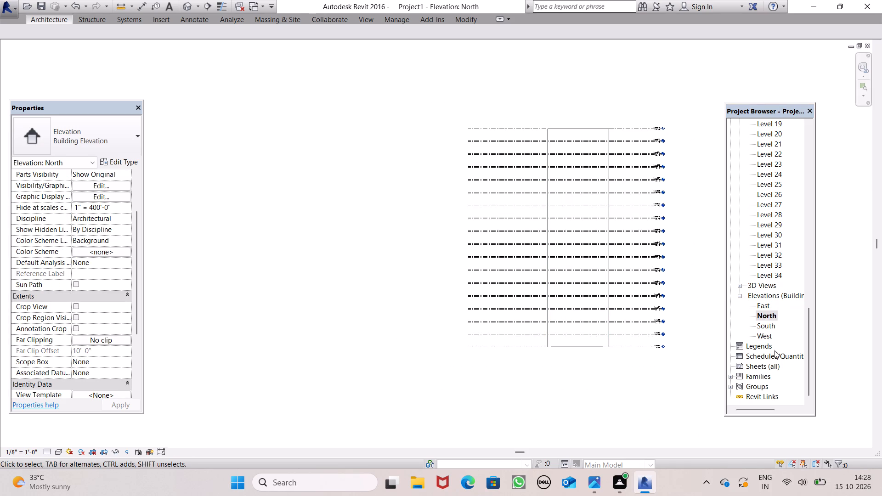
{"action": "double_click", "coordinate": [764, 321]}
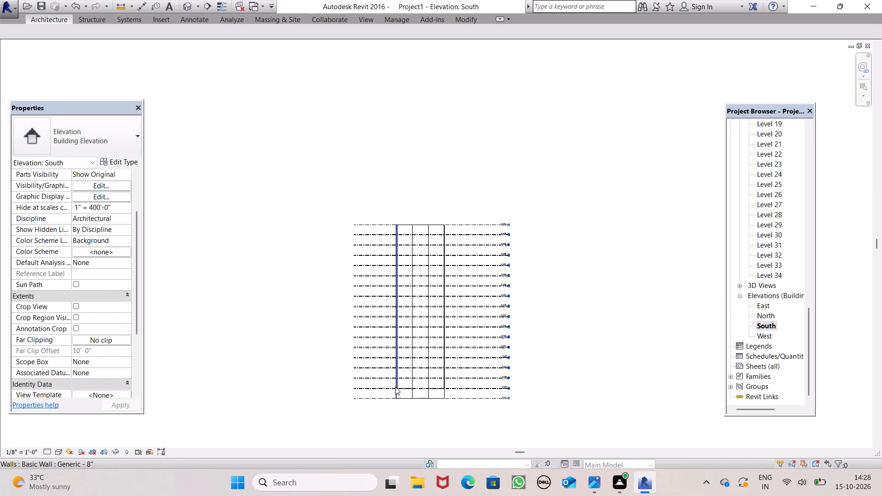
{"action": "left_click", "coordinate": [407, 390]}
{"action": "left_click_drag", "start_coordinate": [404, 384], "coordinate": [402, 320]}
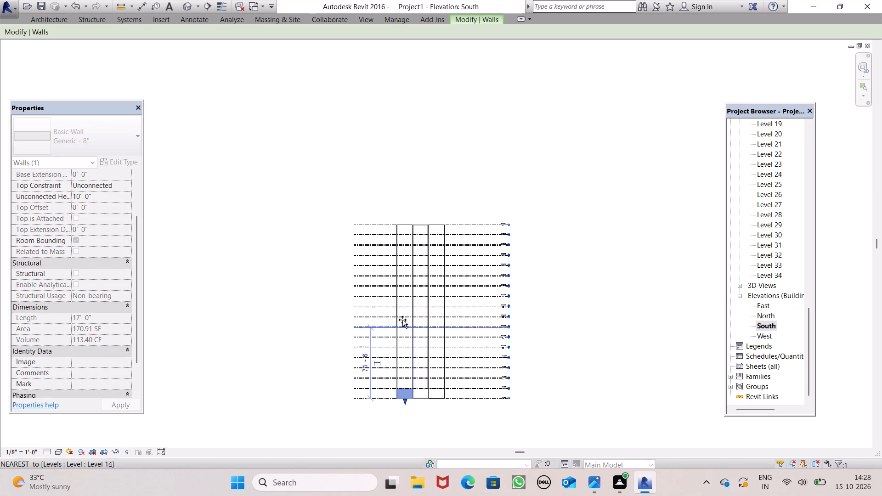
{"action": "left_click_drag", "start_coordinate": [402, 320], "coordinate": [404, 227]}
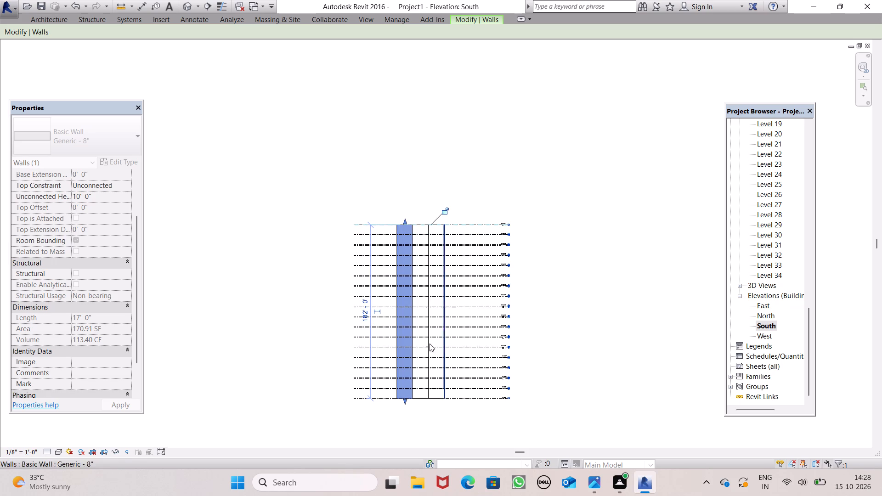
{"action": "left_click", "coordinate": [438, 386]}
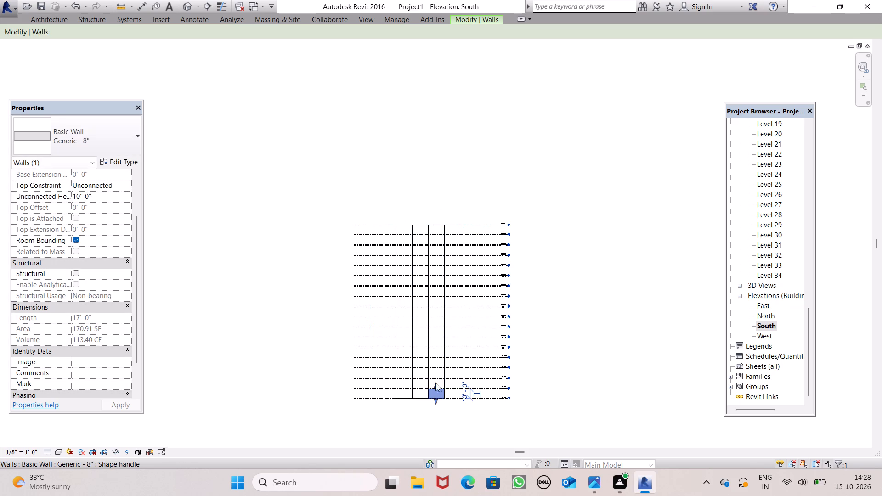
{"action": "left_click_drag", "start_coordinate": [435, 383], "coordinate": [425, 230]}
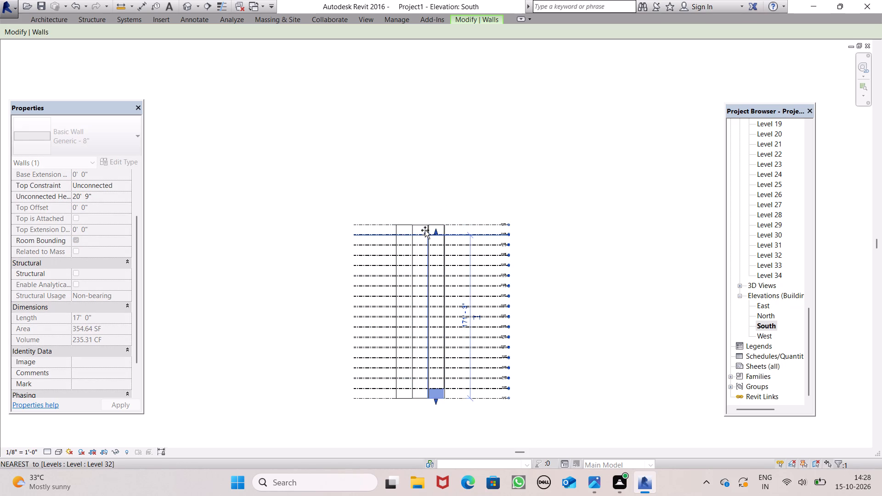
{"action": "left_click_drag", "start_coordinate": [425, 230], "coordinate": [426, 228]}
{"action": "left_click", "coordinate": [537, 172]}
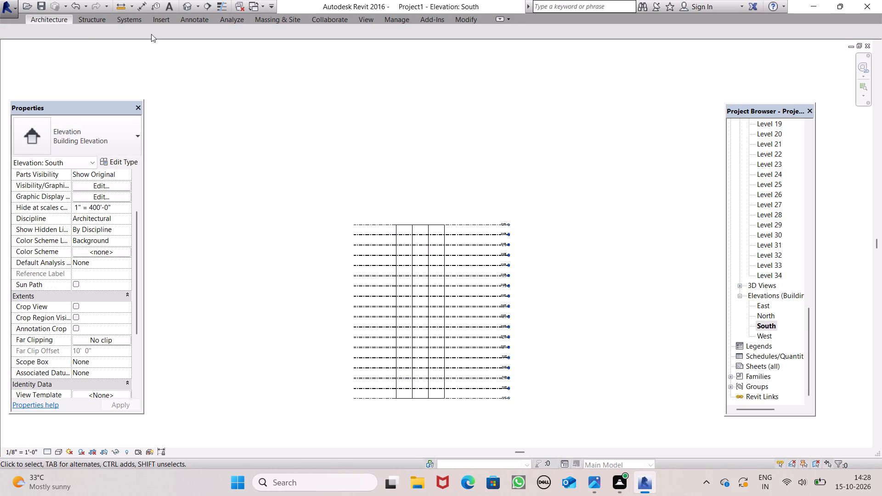
Examine the raised building in the 3D view from above and from the front, checking the south walls and curved bay.
{"action": "left_click", "coordinate": [186, 6]}
{"action": "scroll", "coordinate": [479, 273], "scroll_direction": "down", "scroll_amount": 1}
{"action": "scroll", "coordinate": [479, 273], "scroll_direction": "up", "scroll_amount": 3}
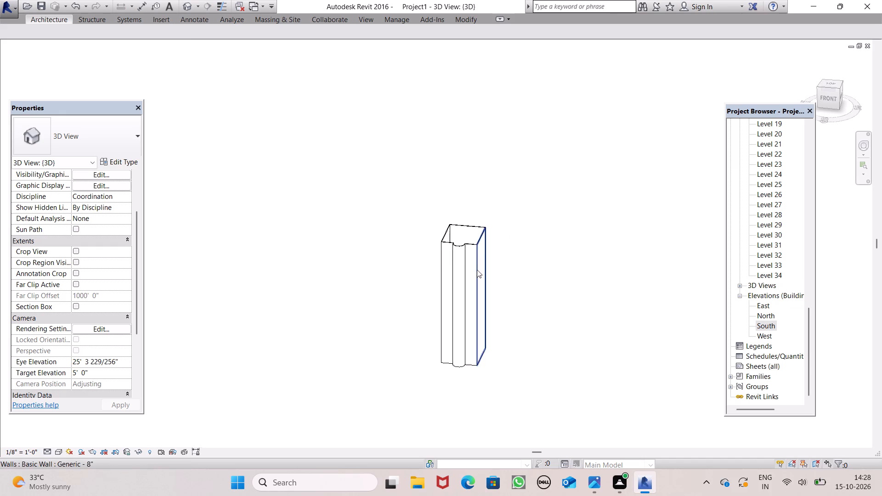
{"action": "scroll", "coordinate": [436, 266], "scroll_direction": "up", "scroll_amount": 7}
{"action": "scroll", "coordinate": [460, 242], "scroll_direction": "down", "scroll_amount": 5}
{"action": "middle_click_drag", "start_coordinate": [493, 326], "coordinate": [494, 304]}
{"action": "scroll", "coordinate": [520, 271], "scroll_direction": "down", "scroll_amount": 1}
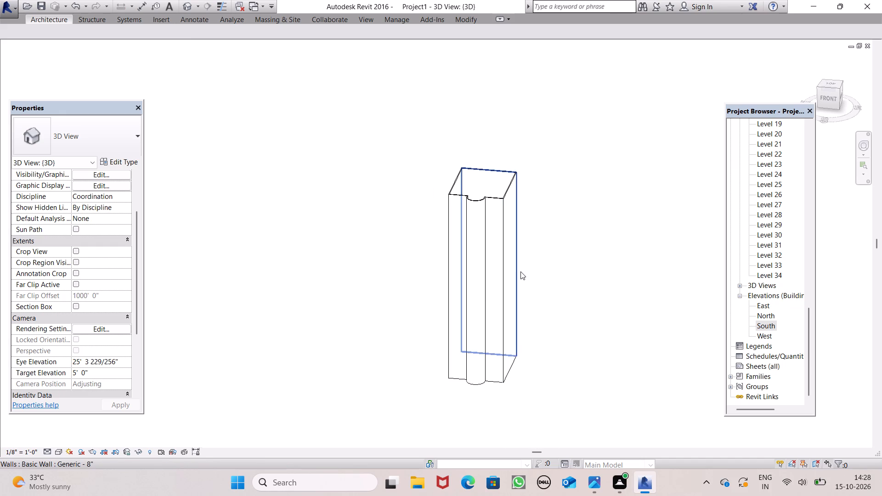
{"action": "scroll", "coordinate": [520, 271], "scroll_direction": "down", "scroll_amount": 1}
{"action": "scroll", "coordinate": [567, 245], "scroll_direction": "up", "scroll_amount": 2}
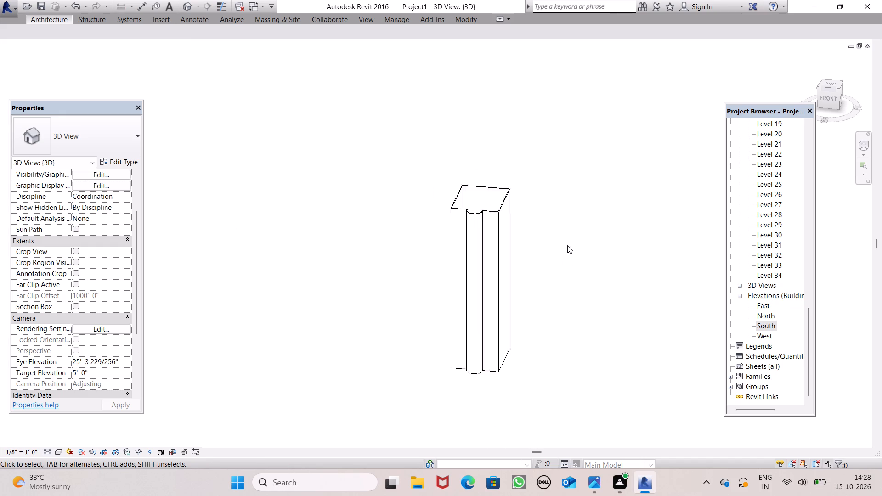
{"action": "scroll", "coordinate": [567, 245], "scroll_direction": "up", "scroll_amount": 1}
{"action": "scroll", "coordinate": [567, 246], "scroll_direction": "down", "scroll_amount": 6}
{"action": "middle_click_drag", "start_coordinate": [548, 298], "coordinate": [566, 228]}
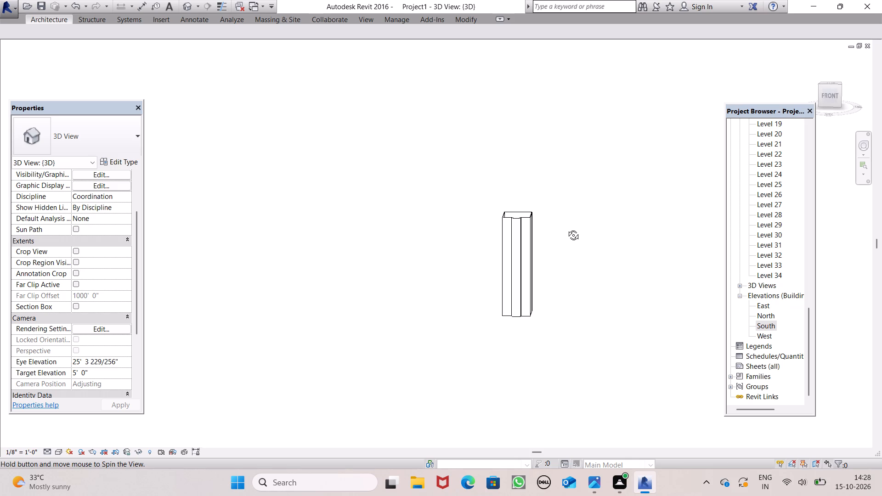
{"action": "middle_click_drag", "start_coordinate": [566, 228], "coordinate": [628, 216]}
{"action": "scroll", "coordinate": [531, 240], "scroll_direction": "up", "scroll_amount": 4, "text": "shift"}
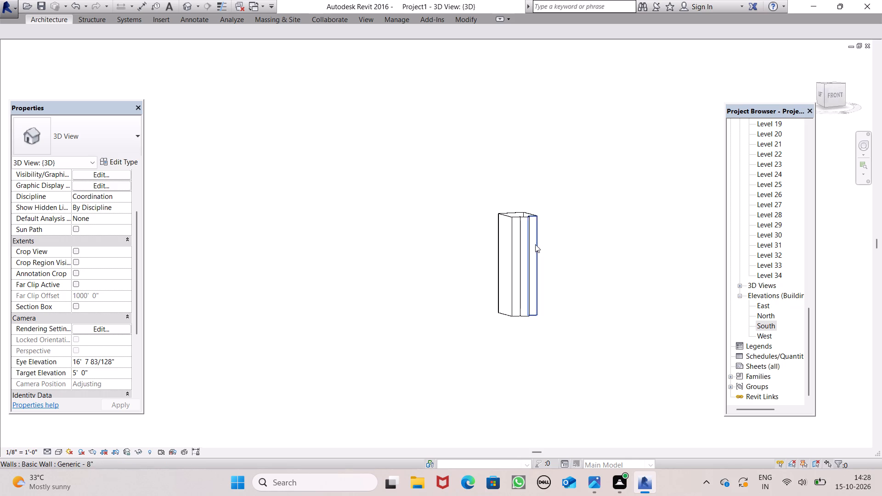
{"action": "scroll", "coordinate": [534, 246], "scroll_direction": "up", "scroll_amount": 7}
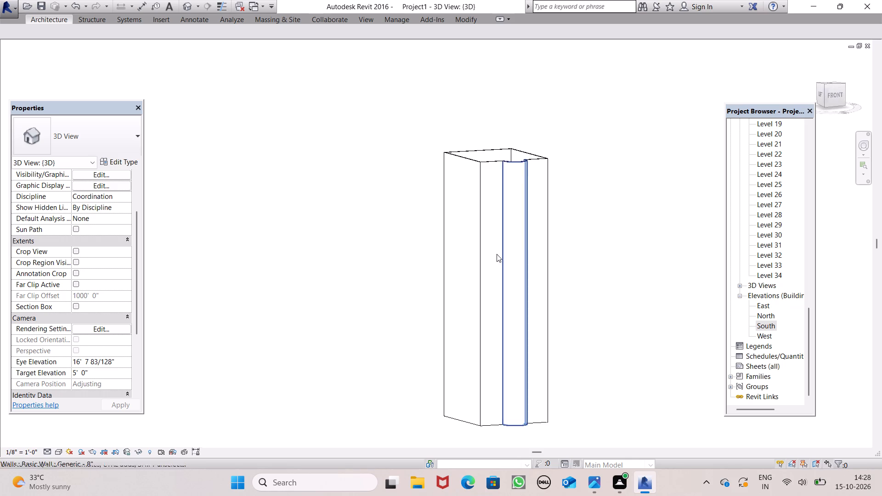
{"action": "scroll", "coordinate": [538, 226], "scroll_direction": "down", "scroll_amount": 12}
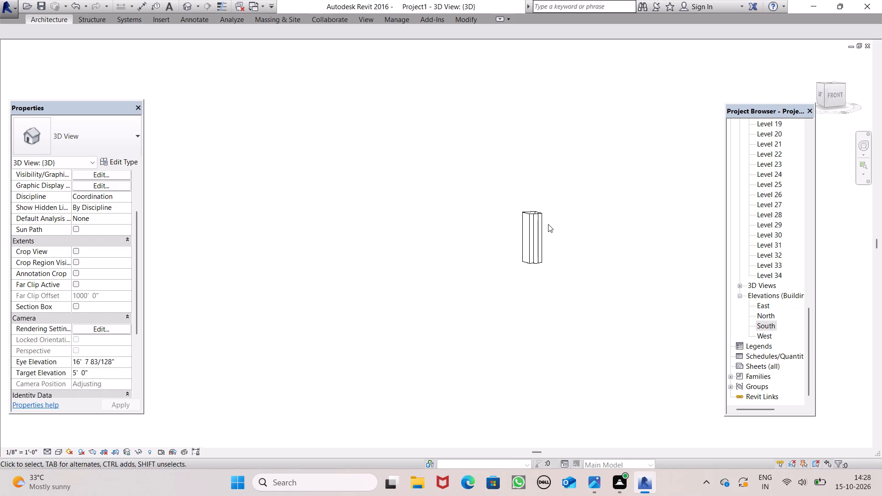
{"action": "scroll", "coordinate": [567, 221], "scroll_direction": "down", "scroll_amount": 1}
{"action": "middle_click_drag", "start_coordinate": [563, 236], "coordinate": [505, 254]}
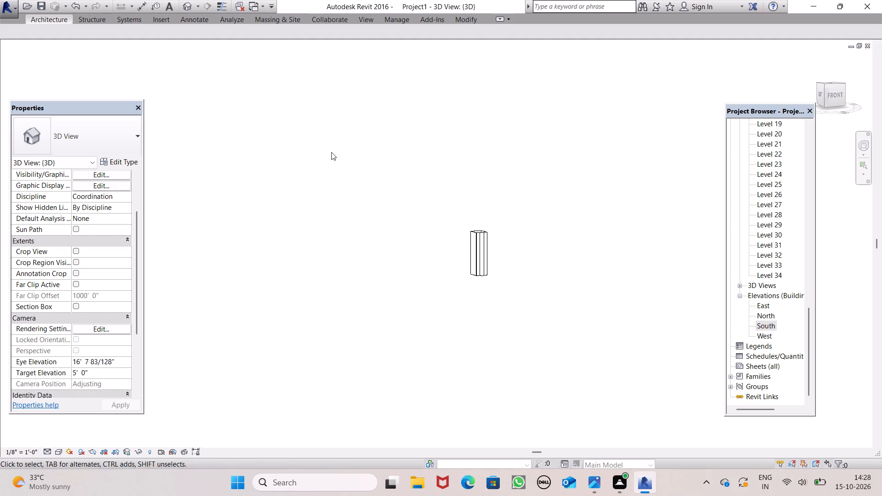
{"action": "left_click", "coordinate": [190, 7]}
In the Level 1 floor plan, select the whole building outline, including the curved south bay, and delete it.
{"action": "scroll", "coordinate": [749, 218], "scroll_direction": "up", "scroll_amount": 12}
{"action": "middle_click", "coordinate": [750, 219]}
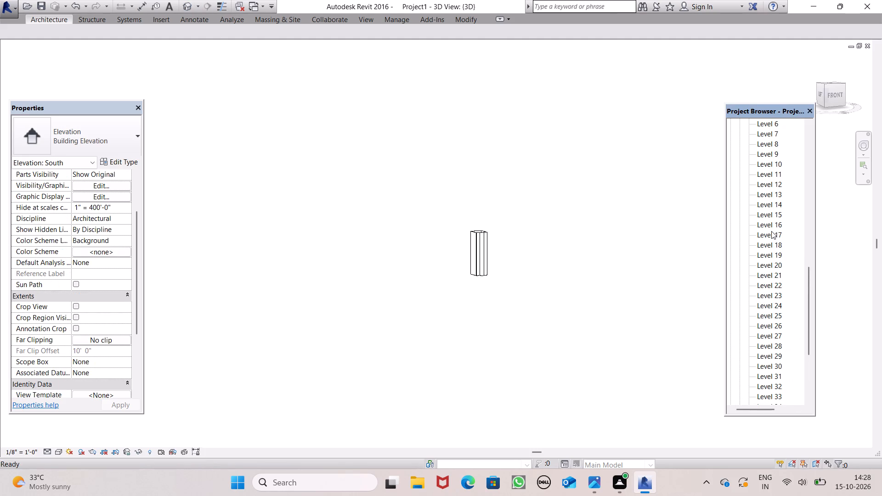
{"action": "scroll", "coordinate": [771, 231], "scroll_direction": "up", "scroll_amount": 3}
{"action": "scroll", "coordinate": [772, 225], "scroll_direction": "down", "scroll_amount": 1}
{"action": "scroll", "coordinate": [772, 219], "scroll_direction": "up", "scroll_amount": 8}
{"action": "middle_click_drag", "start_coordinate": [775, 152], "coordinate": [780, 152]}
{"action": "scroll", "coordinate": [782, 168], "scroll_direction": "up", "scroll_amount": 11}
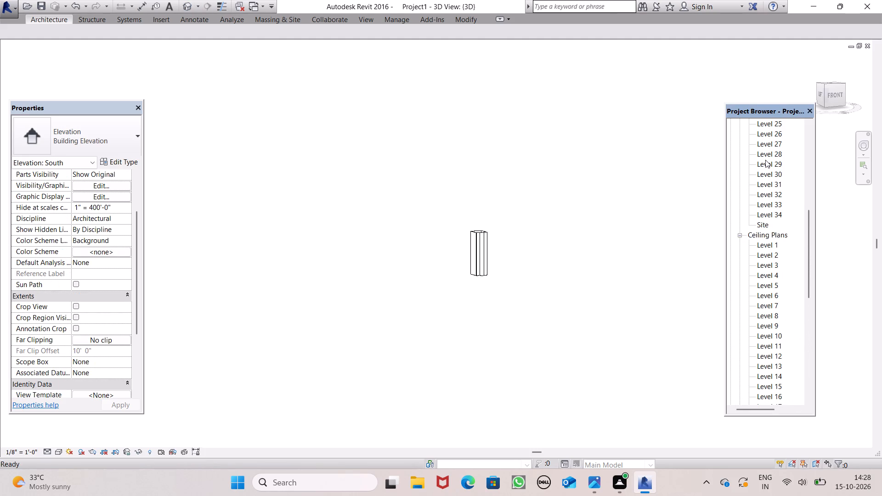
{"action": "scroll", "coordinate": [765, 160], "scroll_direction": "up", "scroll_amount": 7}
{"action": "middle_click", "coordinate": [764, 111]}
{"action": "scroll", "coordinate": [764, 111], "scroll_direction": "up", "scroll_amount": 3}
{"action": "scroll", "coordinate": [777, 229], "scroll_direction": "up", "scroll_amount": 5}
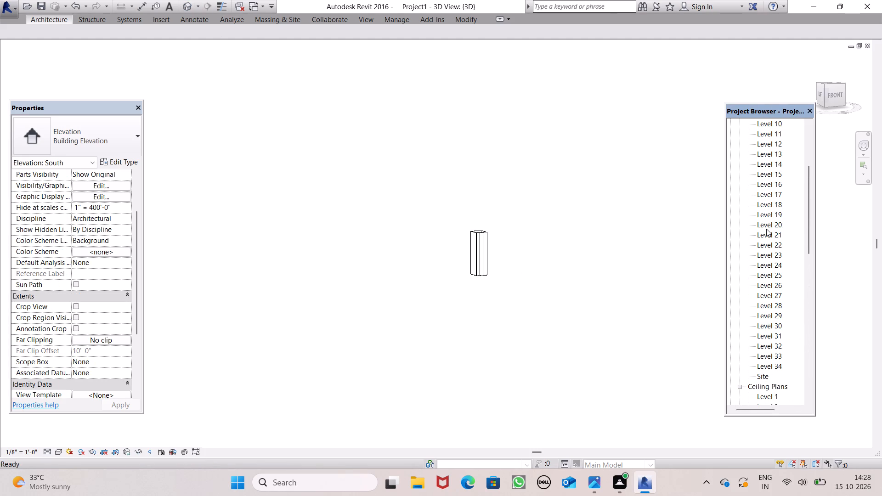
{"action": "scroll", "coordinate": [760, 220], "scroll_direction": "up", "scroll_amount": 10}
{"action": "scroll", "coordinate": [771, 172], "scroll_direction": "up", "scroll_amount": 8}
{"action": "scroll", "coordinate": [773, 154], "scroll_direction": "down", "scroll_amount": 1}
{"action": "scroll", "coordinate": [786, 121], "scroll_direction": "up", "scroll_amount": 1}
{"action": "scroll", "coordinate": [786, 121], "scroll_direction": "down", "scroll_amount": 1}
{"action": "scroll", "coordinate": [786, 121], "scroll_direction": "up", "scroll_amount": 6}
{"action": "scroll", "coordinate": [777, 169], "scroll_direction": "up", "scroll_amount": 5}
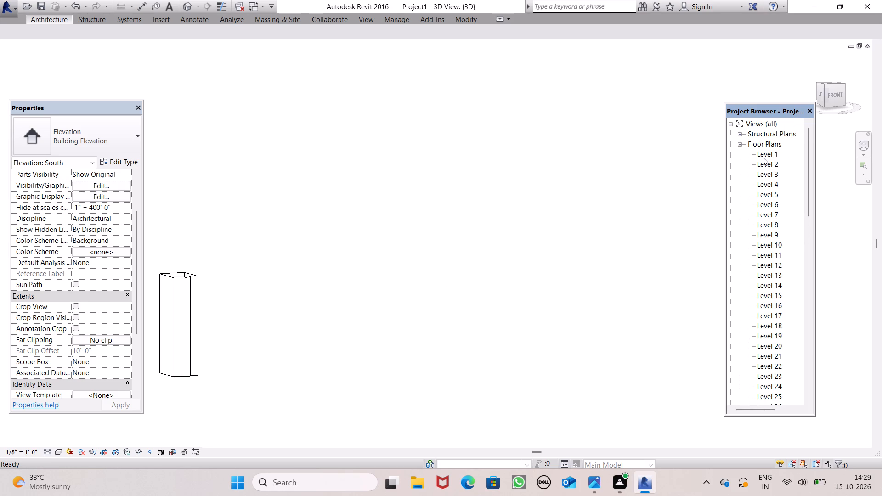
{"action": "double_click", "coordinate": [762, 157]}
{"action": "scroll", "coordinate": [709, 160], "scroll_direction": "down", "scroll_amount": 1}
{"action": "scroll", "coordinate": [594, 229], "scroll_direction": "down", "scroll_amount": 1}
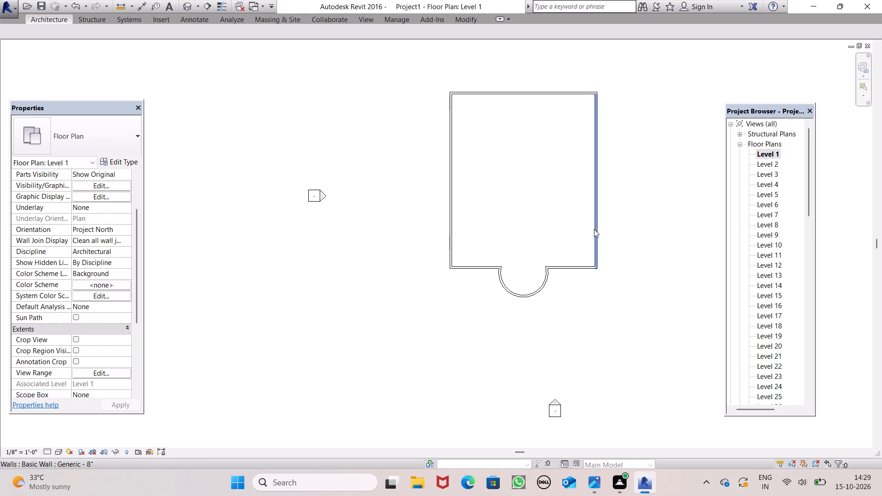
{"action": "scroll", "coordinate": [617, 225], "scroll_direction": "up", "scroll_amount": 1}
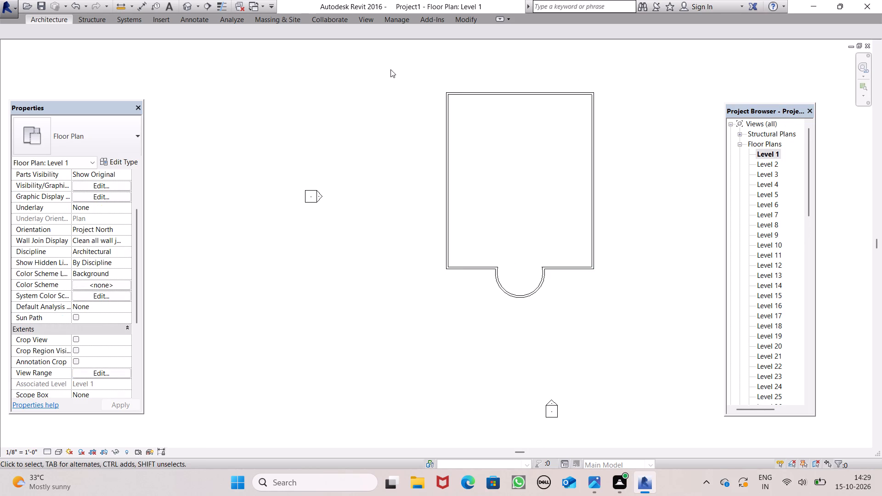
{"action": "left_click_drag", "start_coordinate": [395, 74], "coordinate": [655, 340]}
{"action": "key", "text": "Delete"}
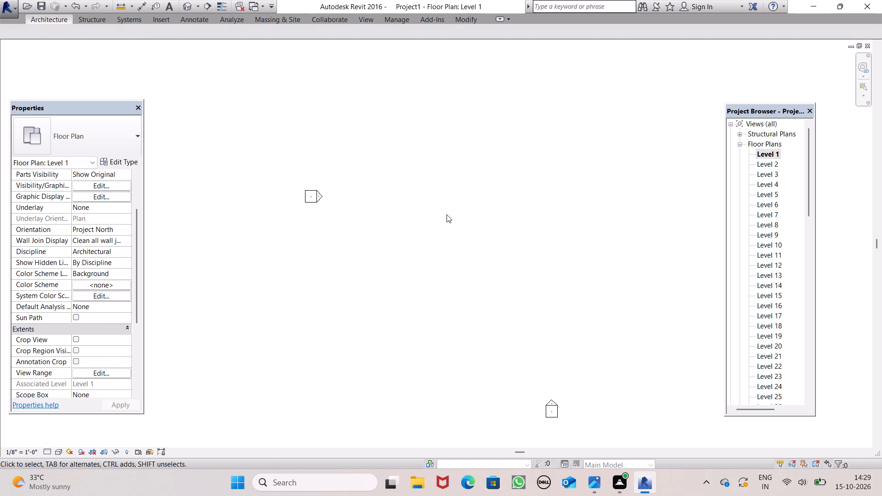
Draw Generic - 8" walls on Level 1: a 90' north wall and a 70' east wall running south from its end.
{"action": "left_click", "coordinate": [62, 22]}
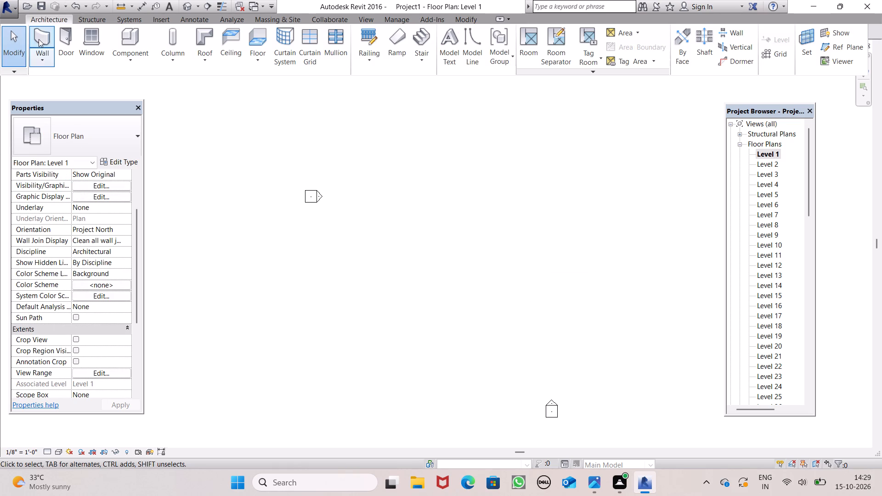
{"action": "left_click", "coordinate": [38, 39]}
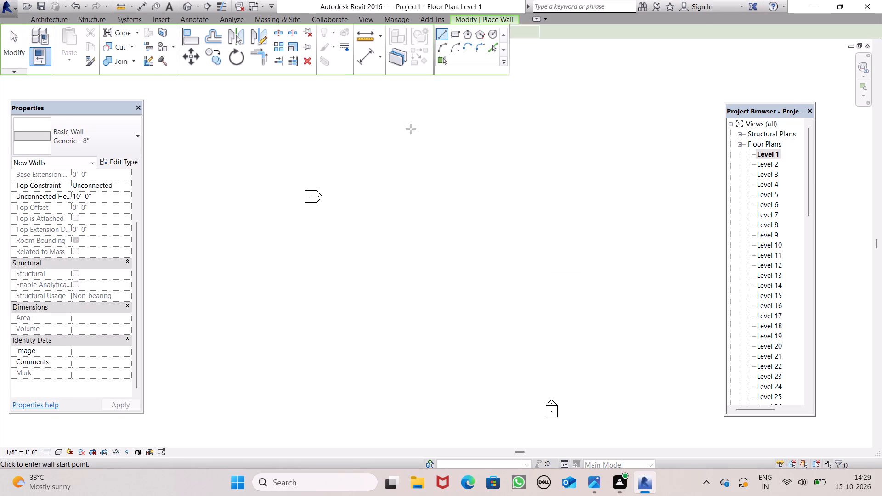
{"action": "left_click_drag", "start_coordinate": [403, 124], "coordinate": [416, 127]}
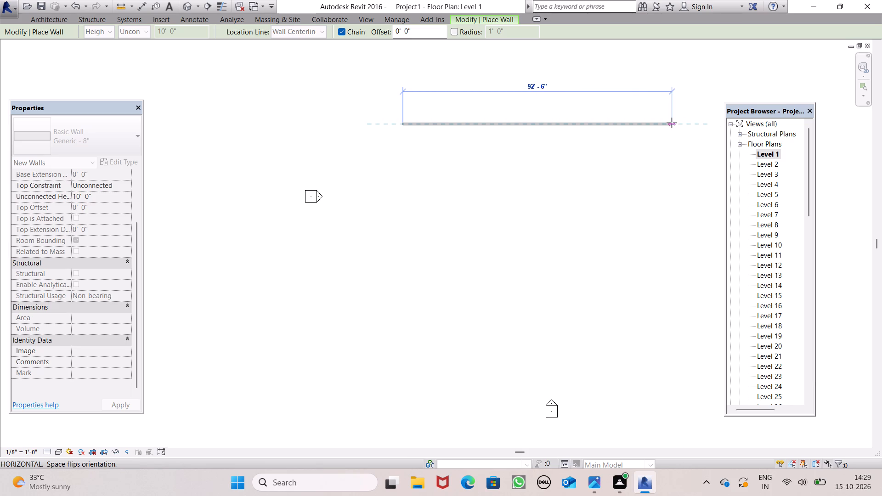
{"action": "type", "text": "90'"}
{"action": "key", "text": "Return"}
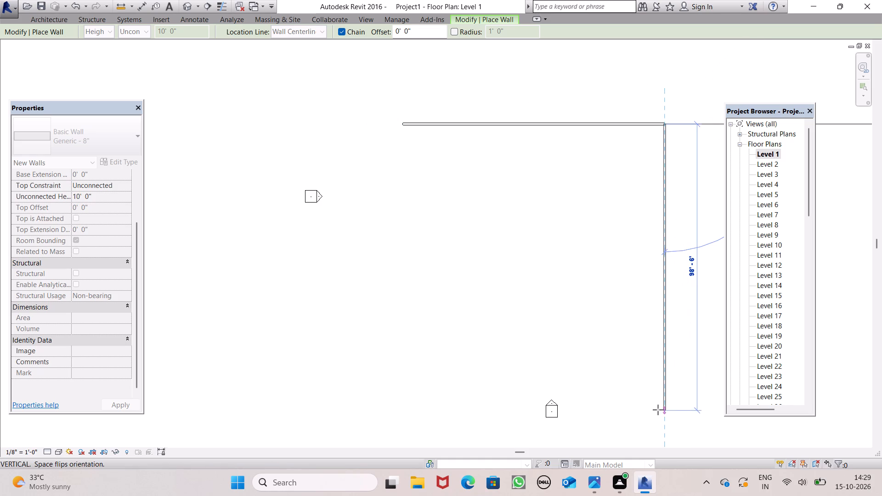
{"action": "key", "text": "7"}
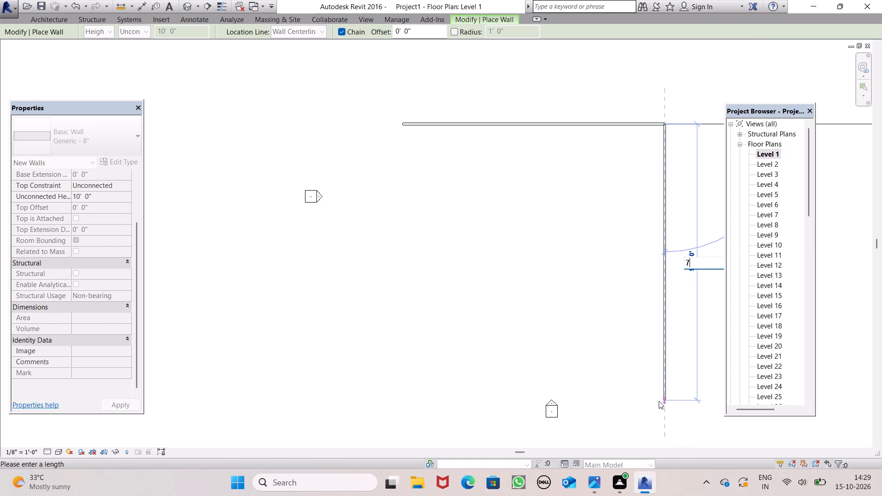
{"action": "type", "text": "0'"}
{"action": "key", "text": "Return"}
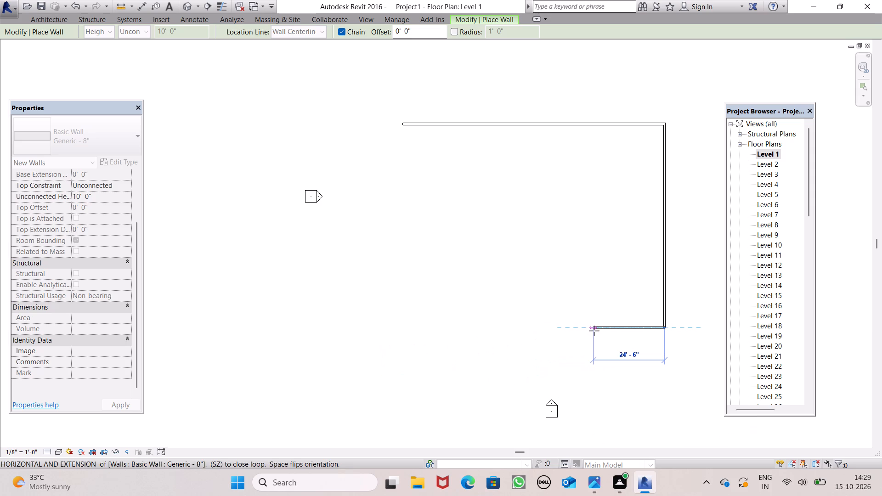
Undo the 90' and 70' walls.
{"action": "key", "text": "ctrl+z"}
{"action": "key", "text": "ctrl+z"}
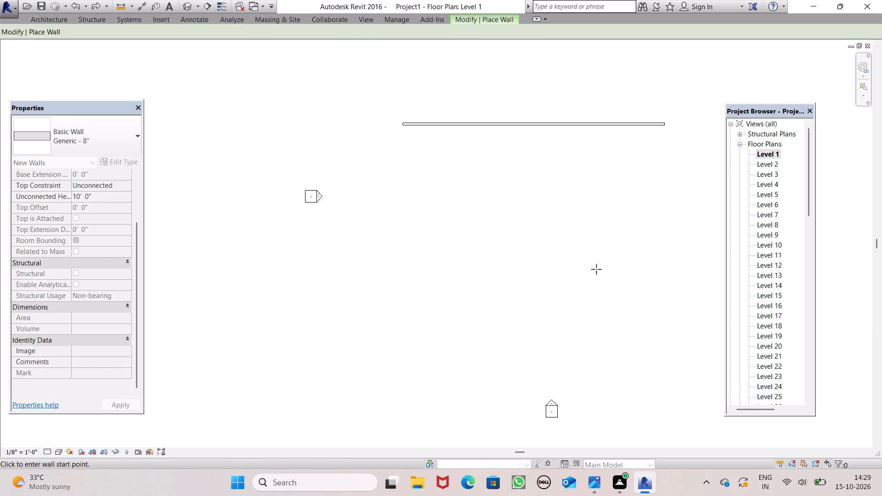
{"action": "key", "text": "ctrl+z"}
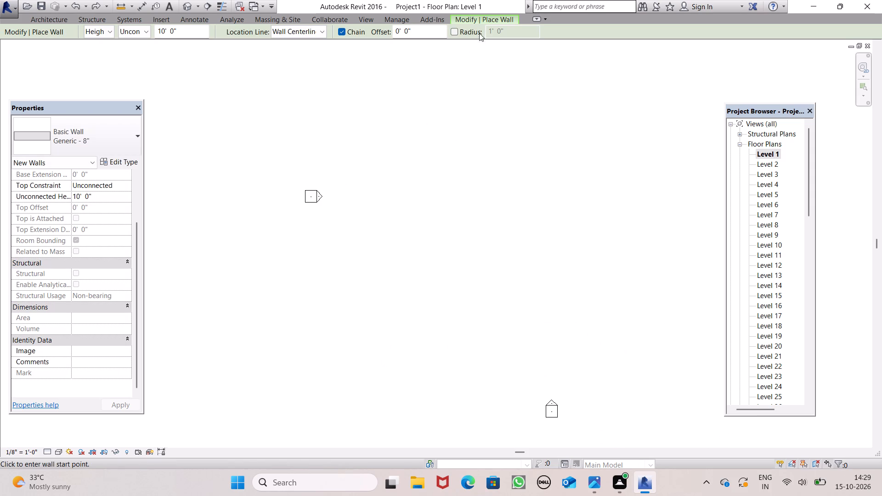
Draw Generic - 8" walls on Level 1: an 80' north wall, a 70' east wall running south, and a 20' 6" south wall running west.
{"action": "left_click", "coordinate": [483, 22]}
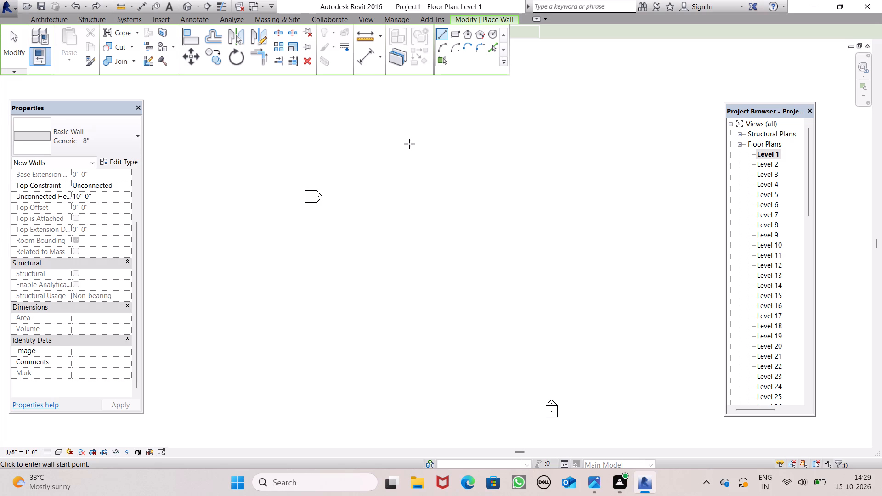
{"action": "left_click_drag", "start_coordinate": [406, 145], "coordinate": [413, 145]}
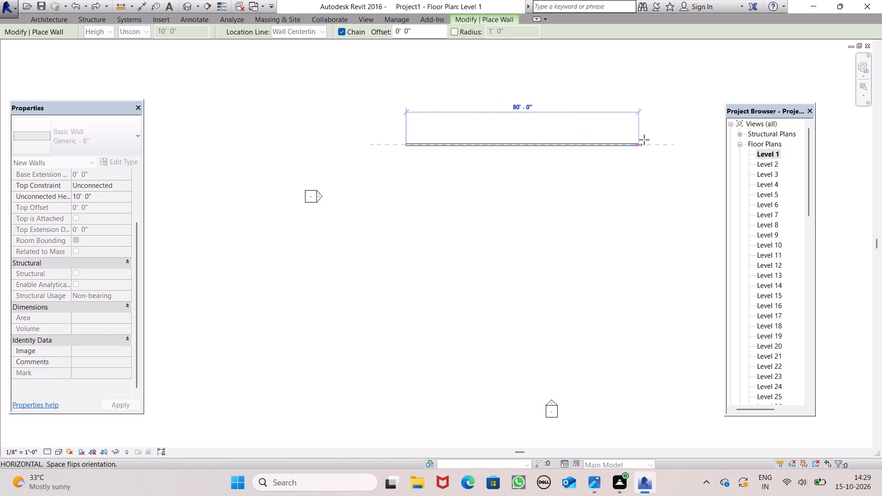
{"action": "key", "text": "8"}
{"action": "key", "text": "0"}
{"action": "key", "text": "apostrophe"}
{"action": "key", "text": "Return"}
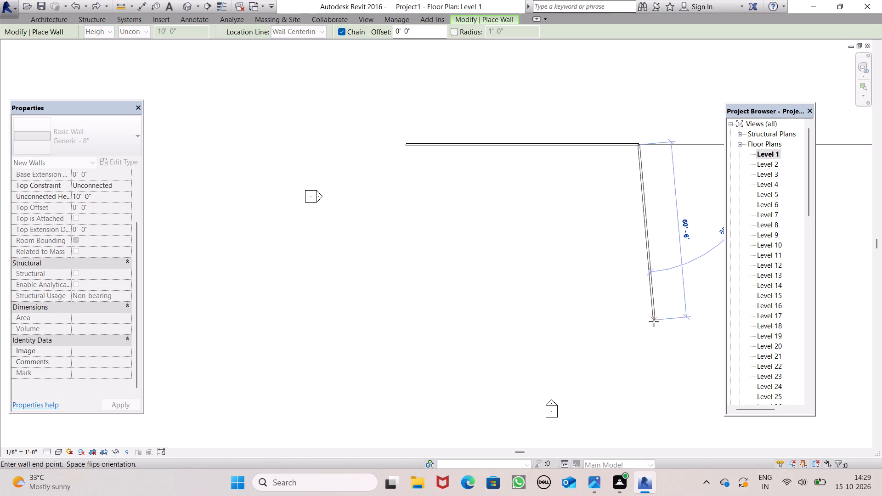
{"action": "type", "text": "70'"}
{"action": "key", "text": "Return"}
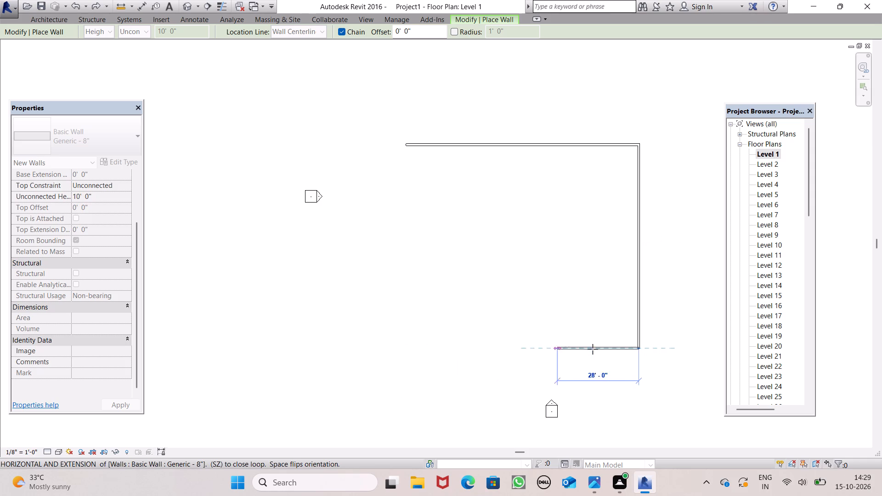
{"action": "left_click", "coordinate": [579, 349]}
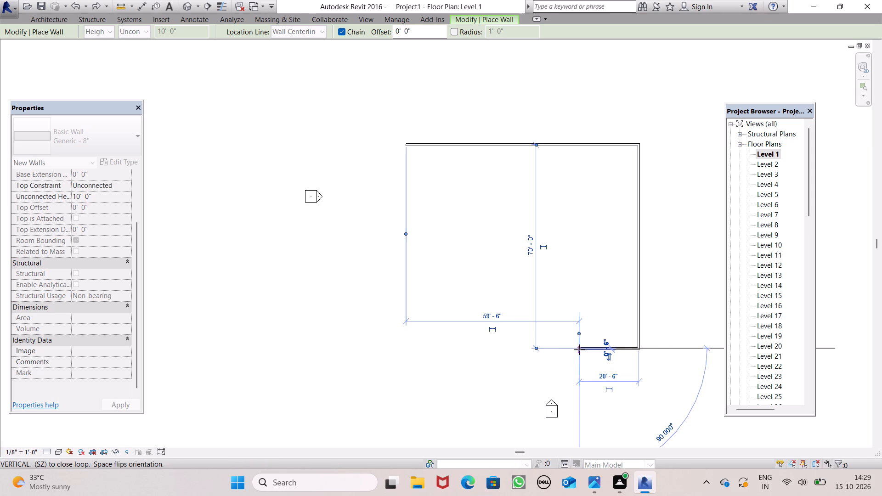
{"action": "key", "text": "Escape"}
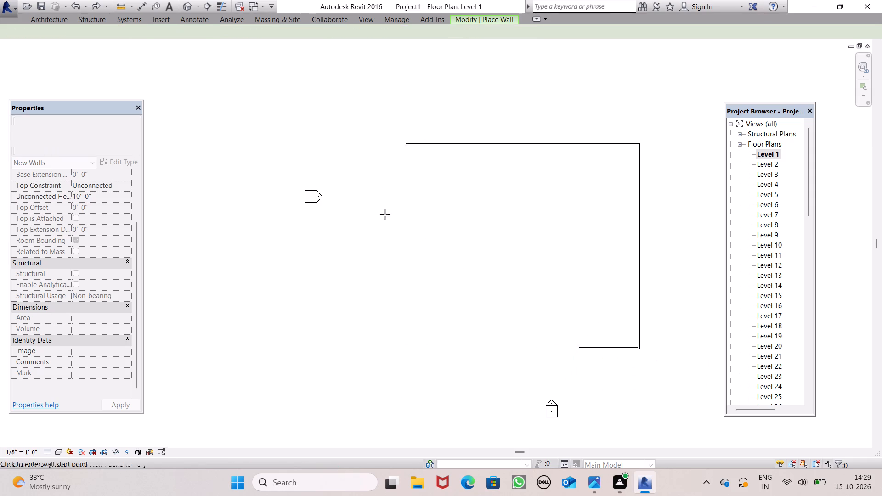
Draw a 70' west wall south from the north wall's west end and a short wall east, leaving a 33' 6" south opening.
{"action": "left_click", "coordinate": [402, 146]}
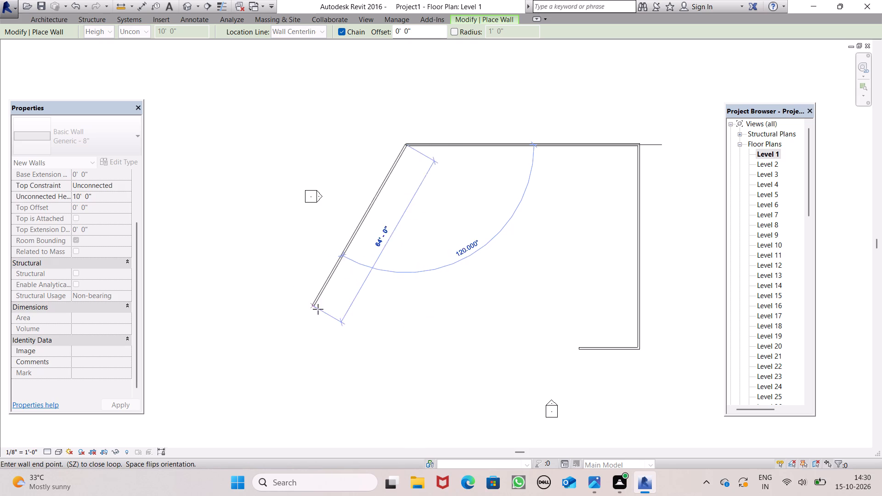
{"action": "key", "text": "Escape"}
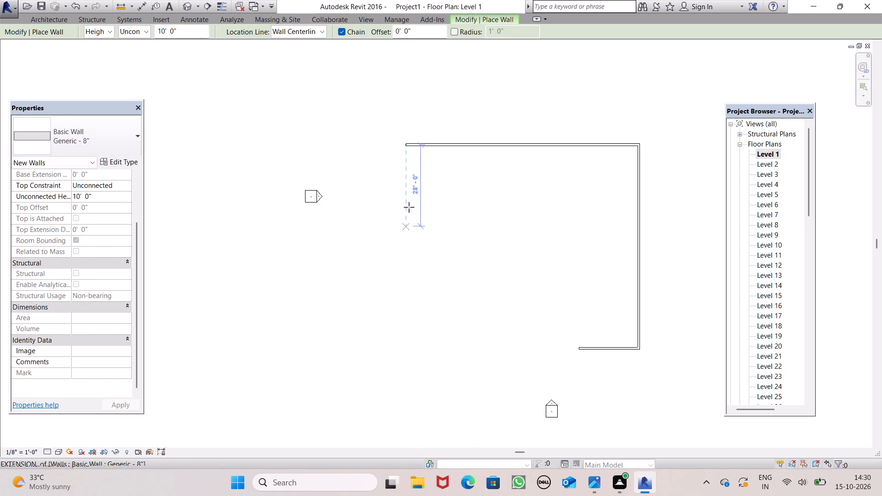
{"action": "left_click", "coordinate": [472, 19]}
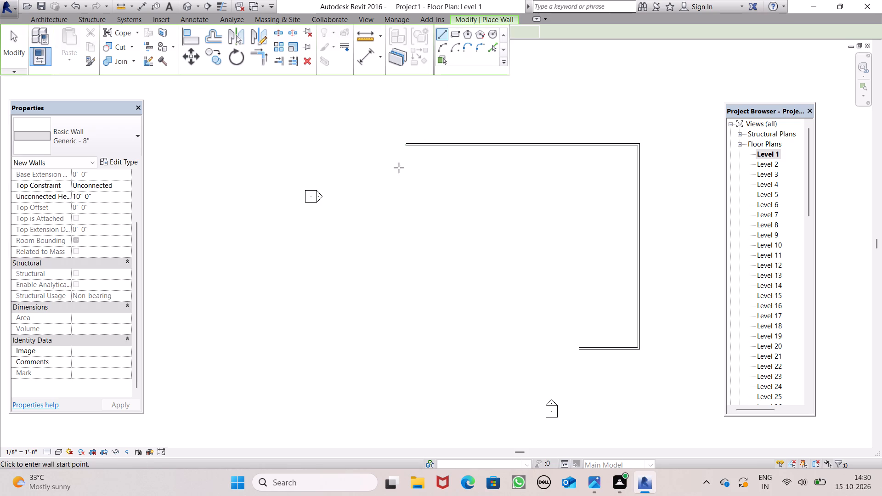
{"action": "left_click", "coordinate": [403, 146]}
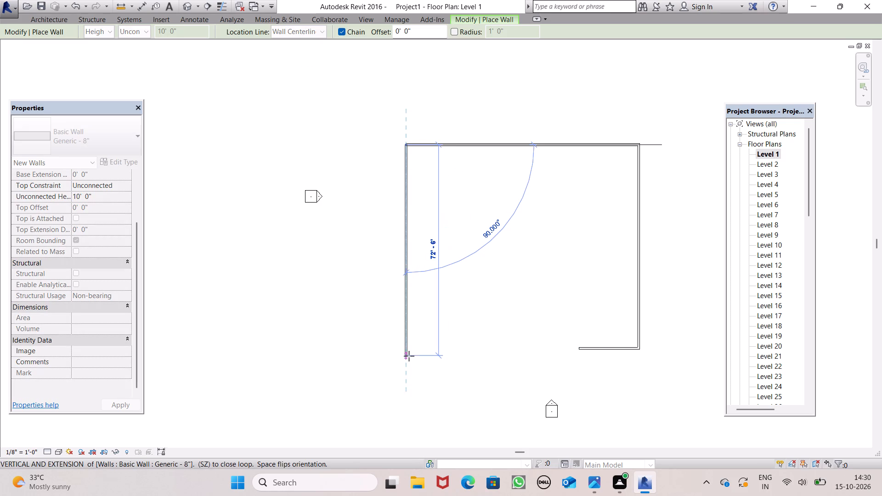
{"action": "type", "text": "70'"}
{"action": "key", "text": "Return"}
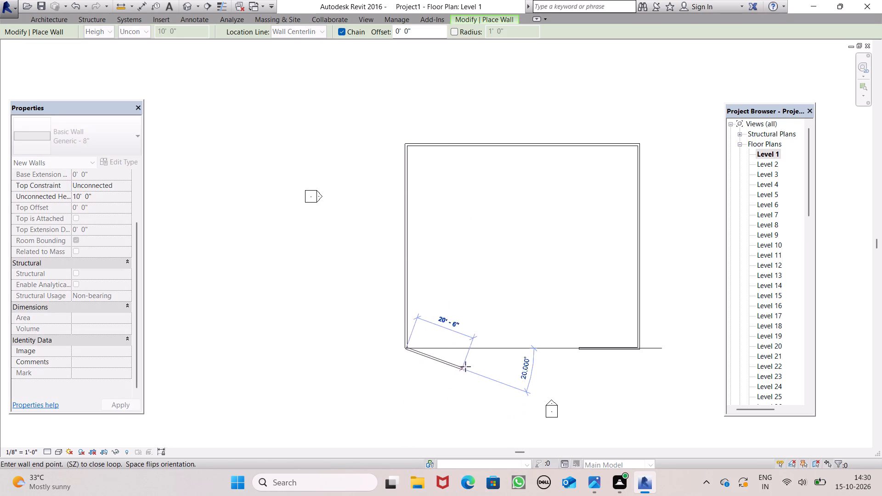
{"action": "left_click", "coordinate": [482, 352]}
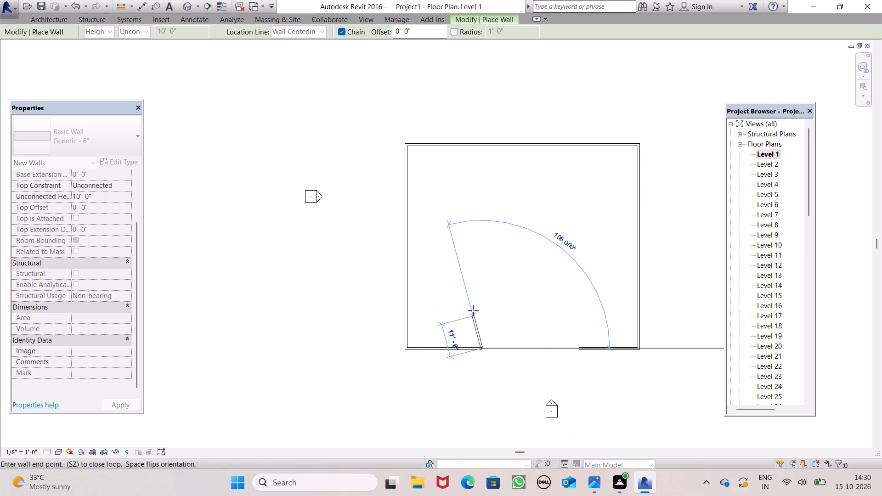
{"action": "key", "text": "Escape"}
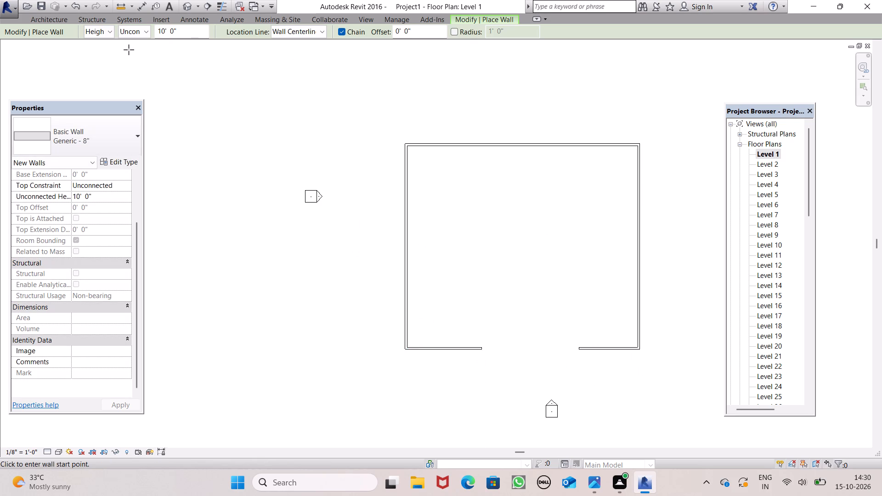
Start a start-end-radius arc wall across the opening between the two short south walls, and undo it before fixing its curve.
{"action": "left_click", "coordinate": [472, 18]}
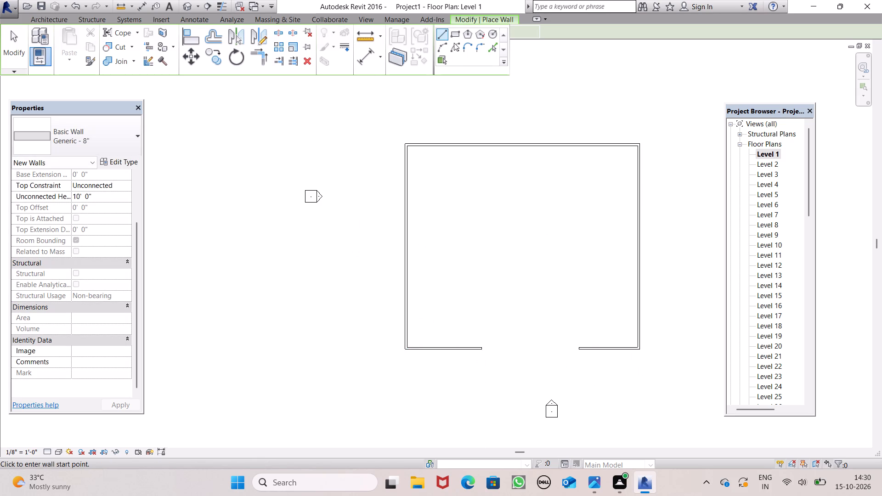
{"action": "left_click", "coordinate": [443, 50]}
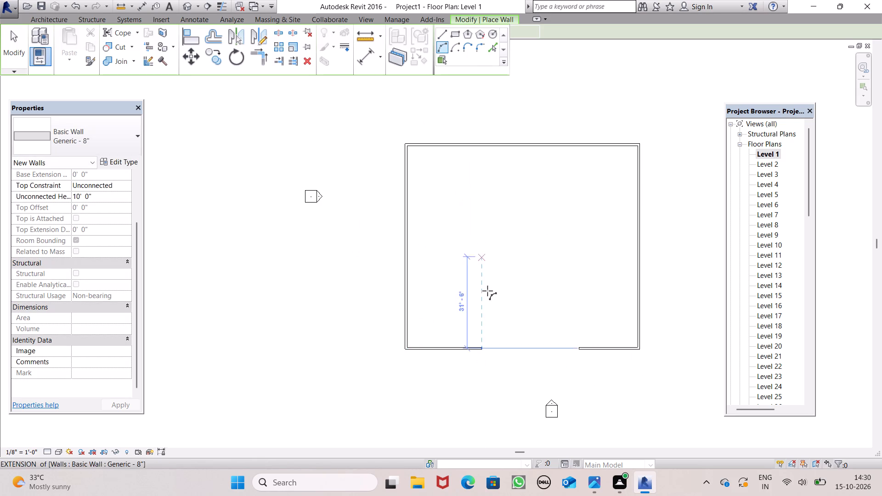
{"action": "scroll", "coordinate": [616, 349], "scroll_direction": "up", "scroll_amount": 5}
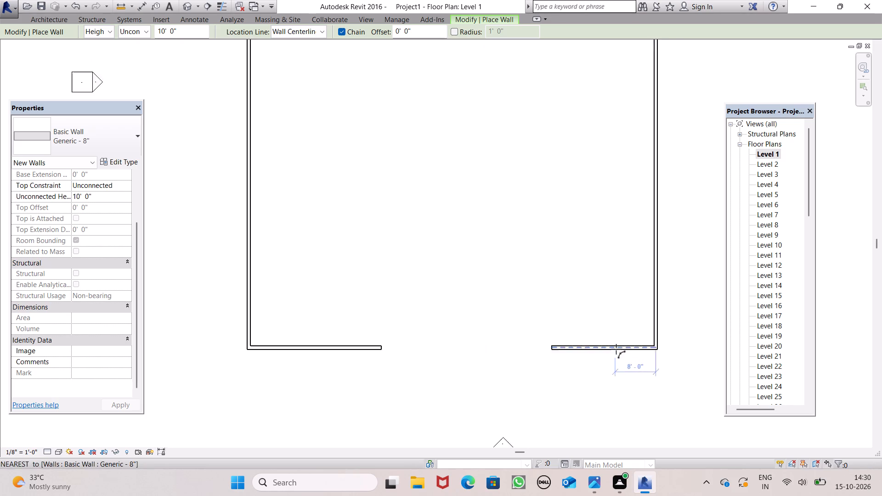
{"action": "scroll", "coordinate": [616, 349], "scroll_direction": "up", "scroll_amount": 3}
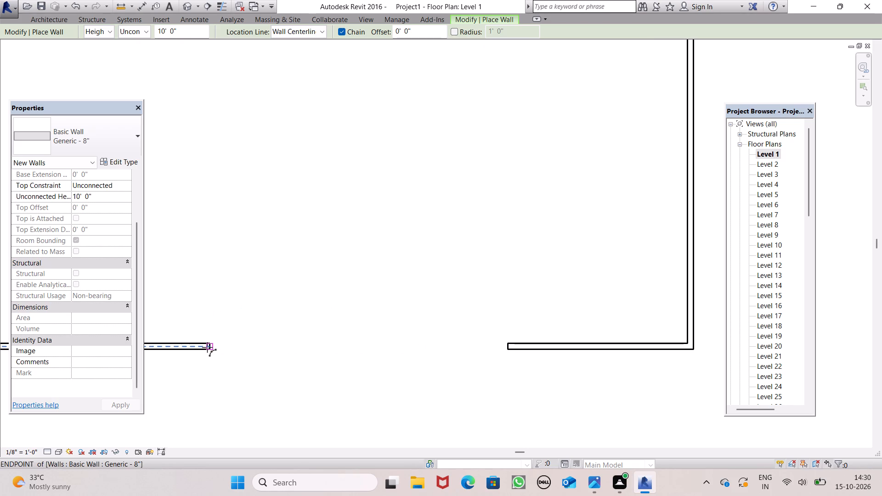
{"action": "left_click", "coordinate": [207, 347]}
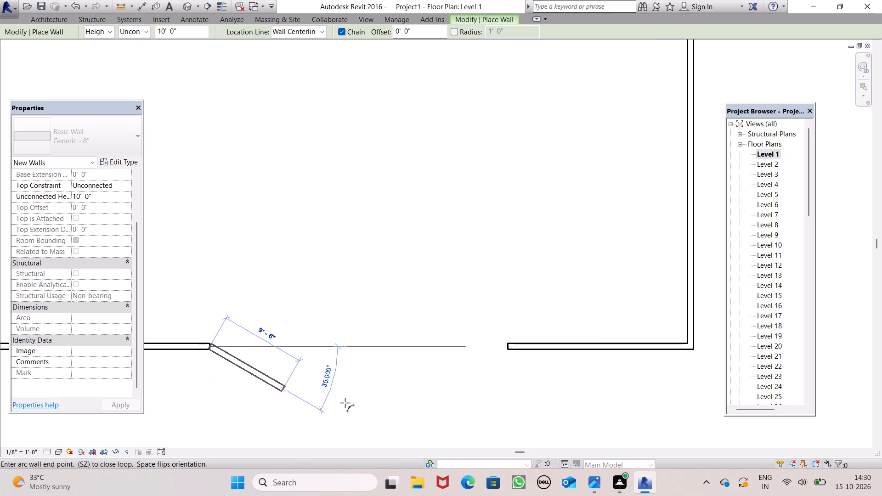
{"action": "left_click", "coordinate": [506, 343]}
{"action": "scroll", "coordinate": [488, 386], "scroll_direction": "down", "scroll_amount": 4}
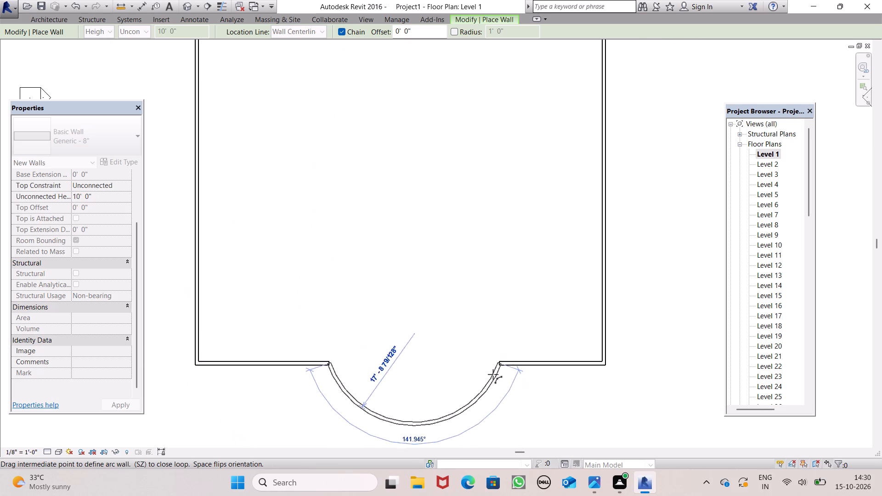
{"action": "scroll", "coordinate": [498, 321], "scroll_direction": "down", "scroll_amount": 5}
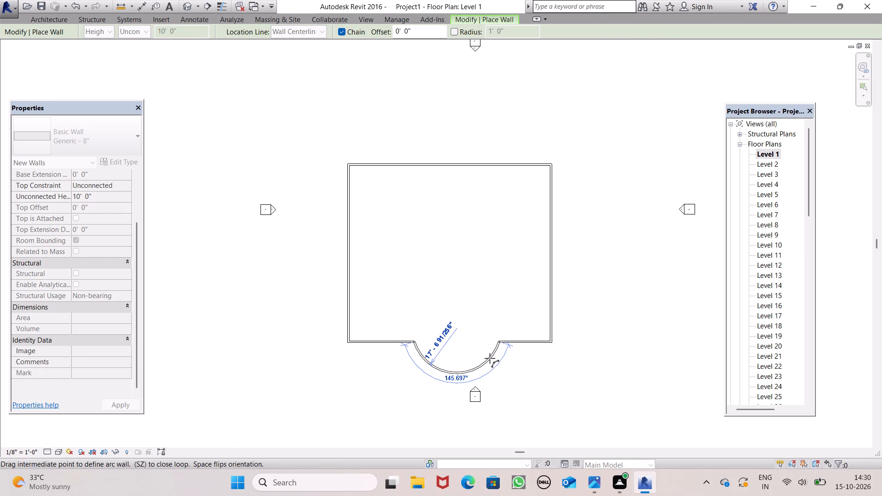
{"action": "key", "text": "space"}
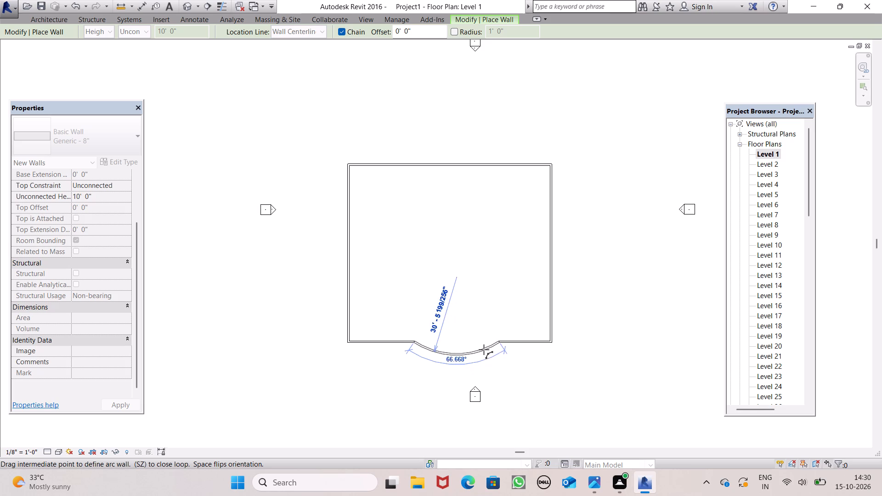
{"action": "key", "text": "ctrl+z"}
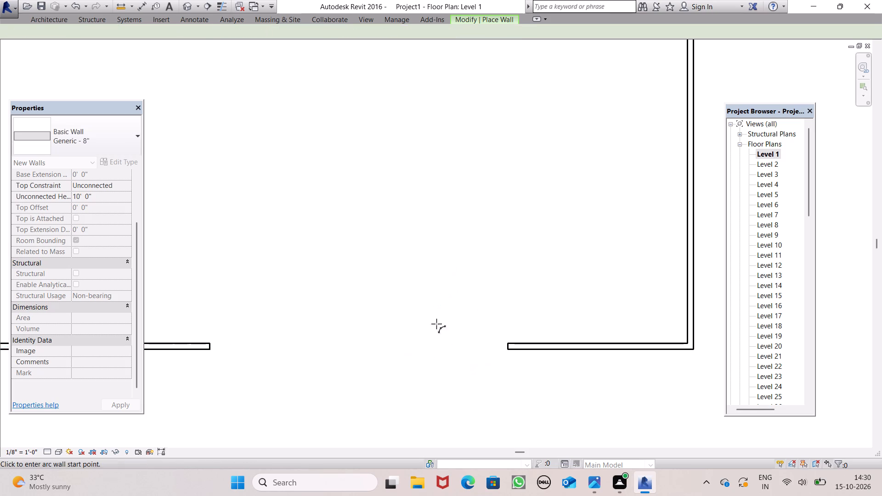
Close the south opening with an outward-curving arc wall of about 18' 1" radius, joining the ends of the two short walls.
{"action": "scroll", "coordinate": [428, 259], "scroll_direction": "down", "scroll_amount": 6}
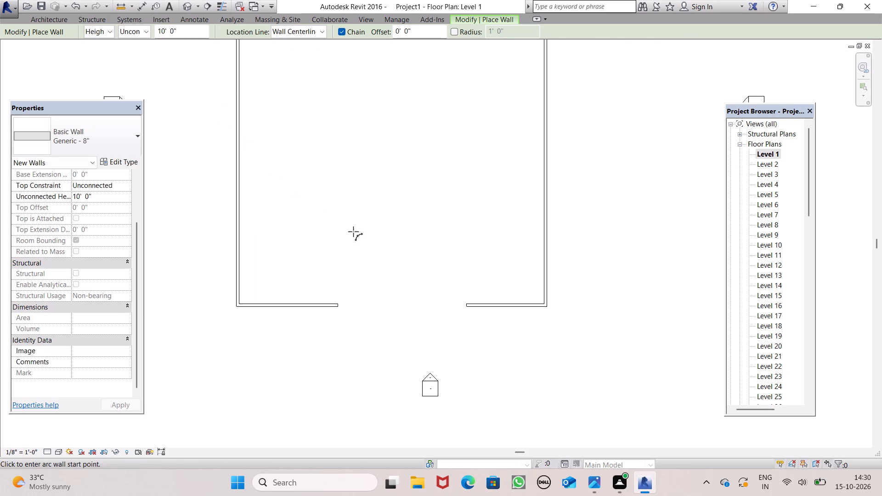
{"action": "scroll", "coordinate": [351, 324], "scroll_direction": "up", "scroll_amount": 7}
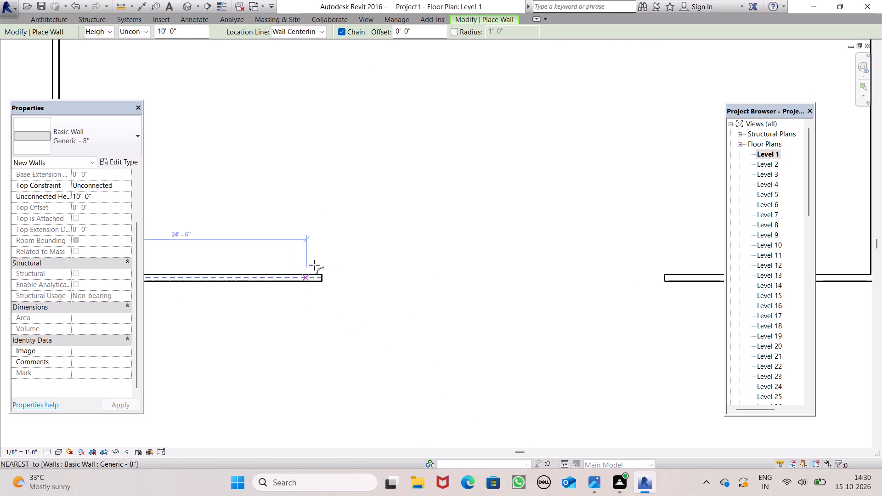
{"action": "left_click", "coordinate": [319, 270]}
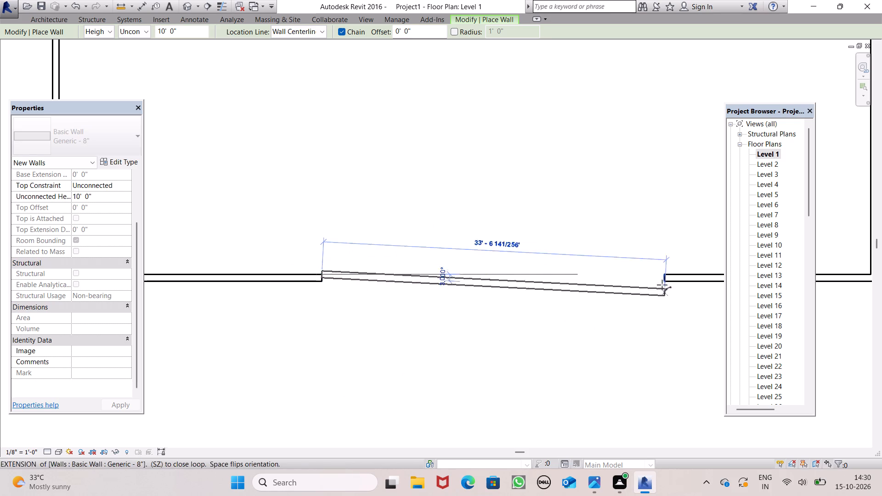
{"action": "left_click", "coordinate": [666, 276]}
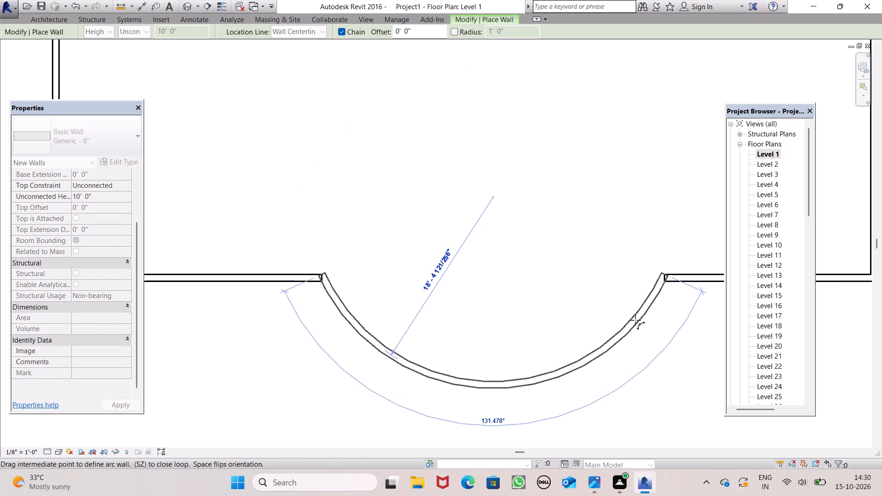
{"action": "scroll", "coordinate": [641, 334], "scroll_direction": "down", "scroll_amount": 5}
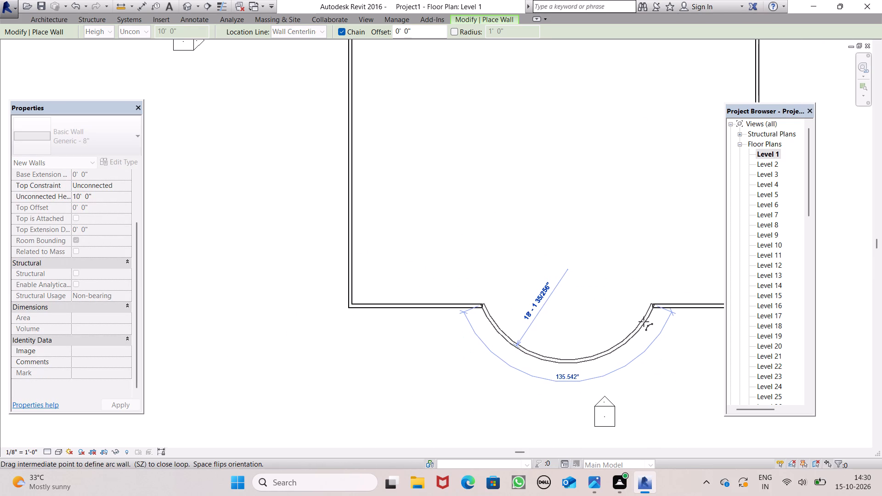
{"action": "left_click", "coordinate": [644, 321]}
{"action": "key", "text": "space"}
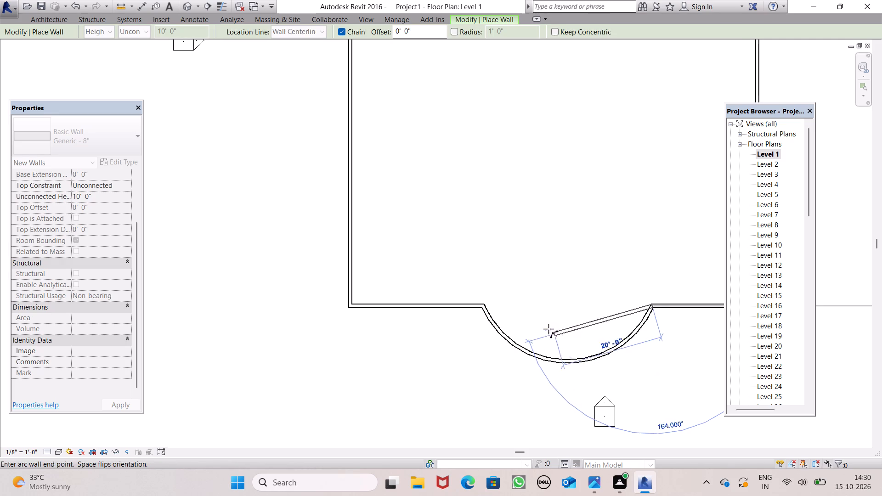
{"action": "key", "text": "Escape"}
{"action": "key", "text": "Escape"}
{"action": "key", "text": "space"}
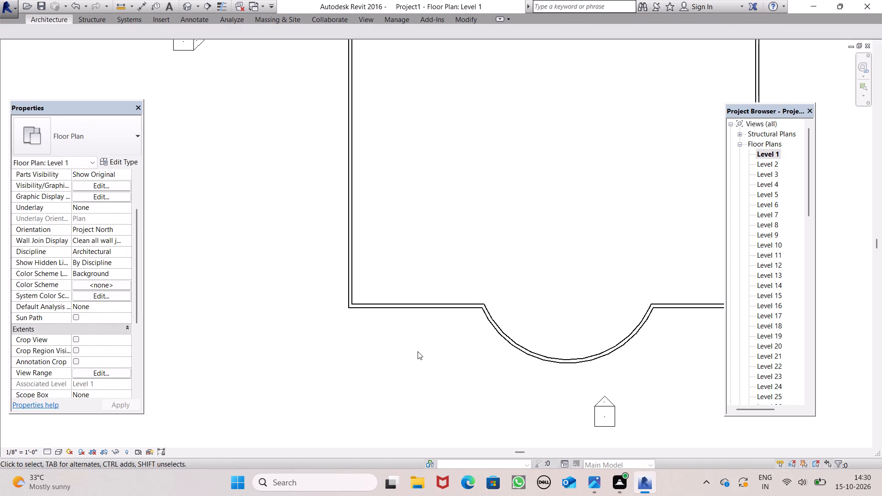
Examine the new Level 1 outline, checking the dimensions of the west, north, east and short southeast walls in turn.
{"action": "left_click", "coordinate": [418, 351]}
{"action": "scroll", "coordinate": [433, 338], "scroll_direction": "down", "scroll_amount": 3}
{"action": "scroll", "coordinate": [568, 297], "scroll_direction": "up", "scroll_amount": 3}
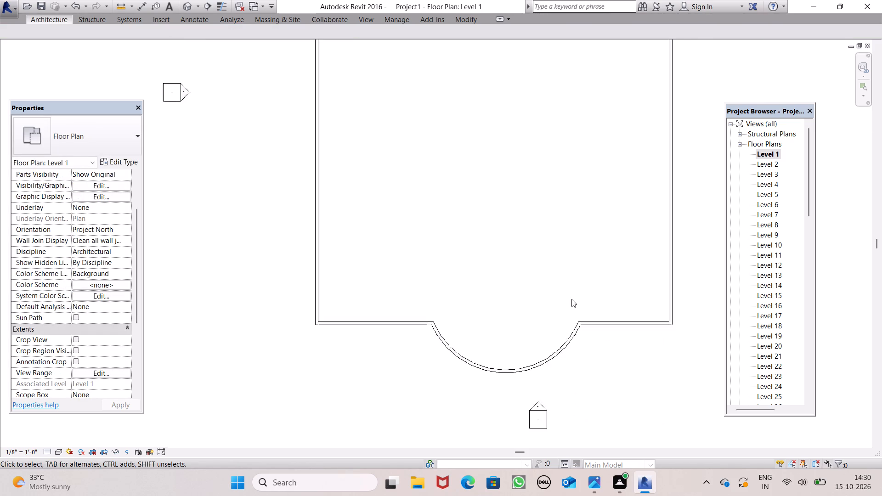
{"action": "scroll", "coordinate": [571, 299], "scroll_direction": "up", "scroll_amount": 1}
{"action": "scroll", "coordinate": [253, 332], "scroll_direction": "down", "scroll_amount": 3}
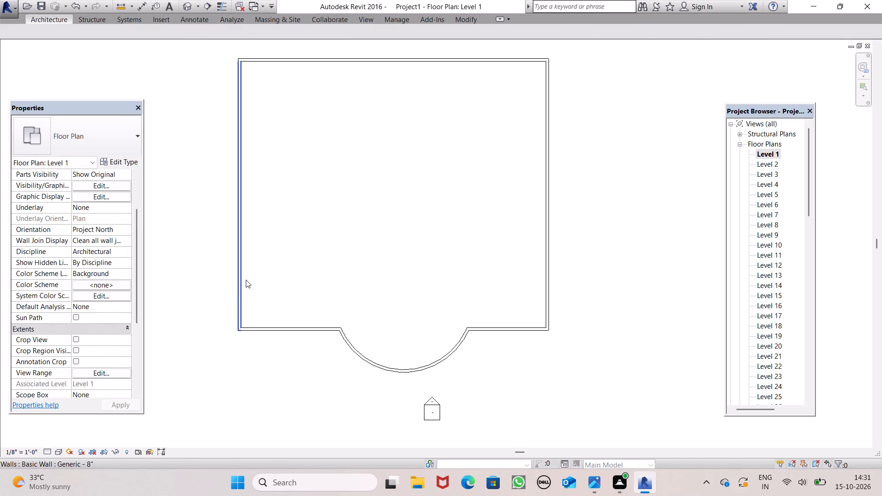
{"action": "left_click", "coordinate": [241, 282]}
{"action": "scroll", "coordinate": [242, 290], "scroll_direction": "down", "scroll_amount": 3}
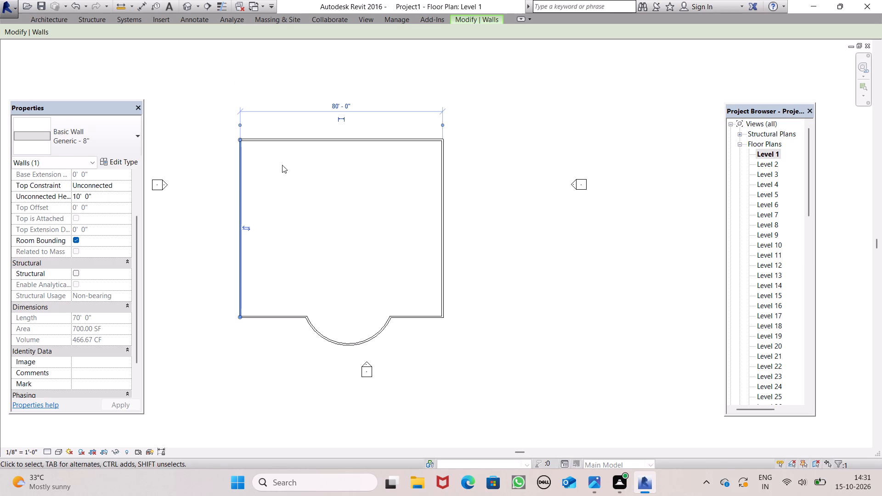
{"action": "left_click", "coordinate": [295, 137]}
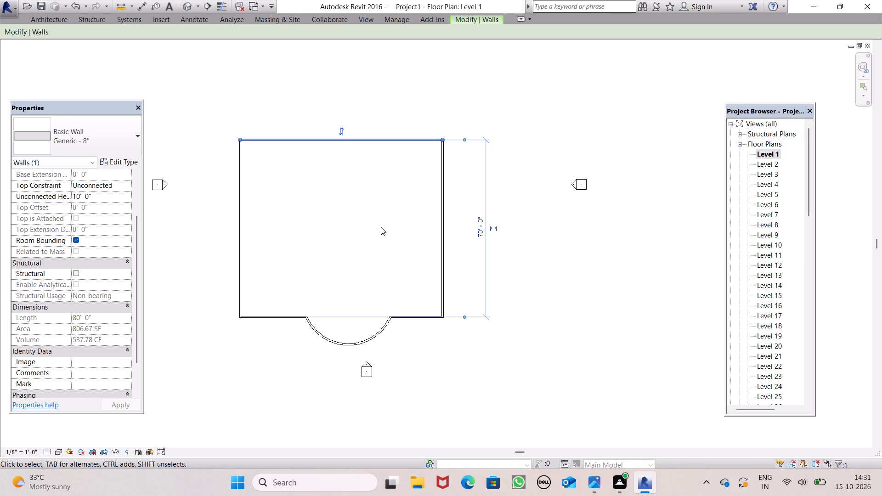
{"action": "left_click", "coordinate": [441, 239]}
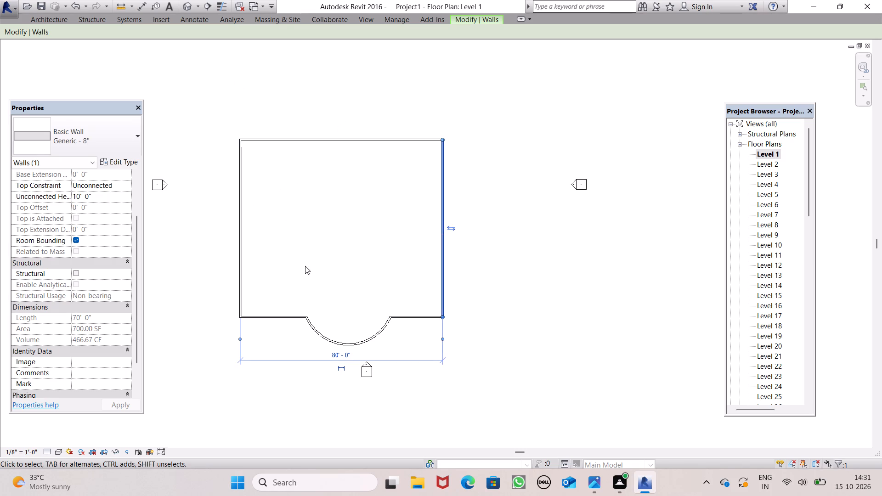
{"action": "left_click", "coordinate": [399, 318]}
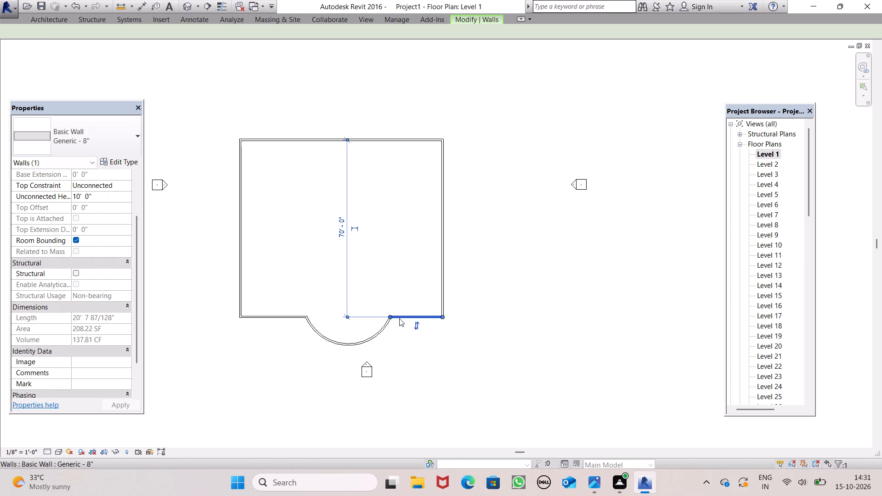
Check the dimensions of the short southwest wall in the Level 1 plan.
{"action": "left_click", "coordinate": [292, 317]}
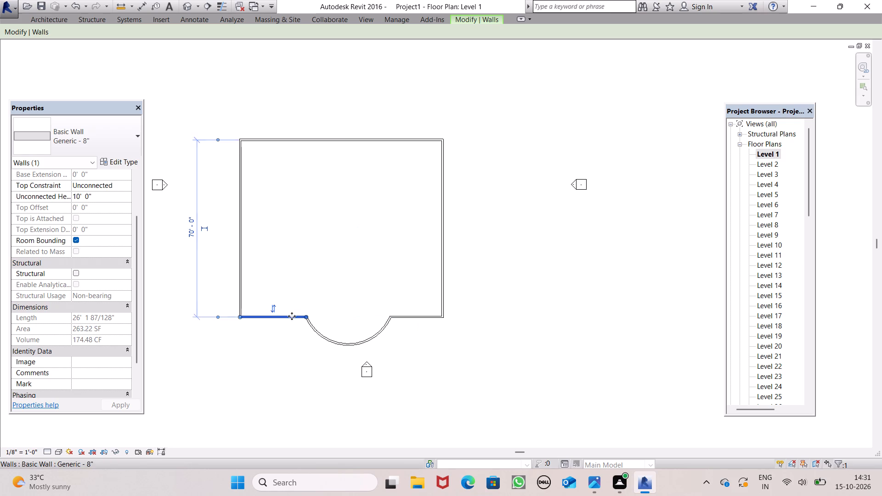
{"action": "left_click", "coordinate": [351, 119]}
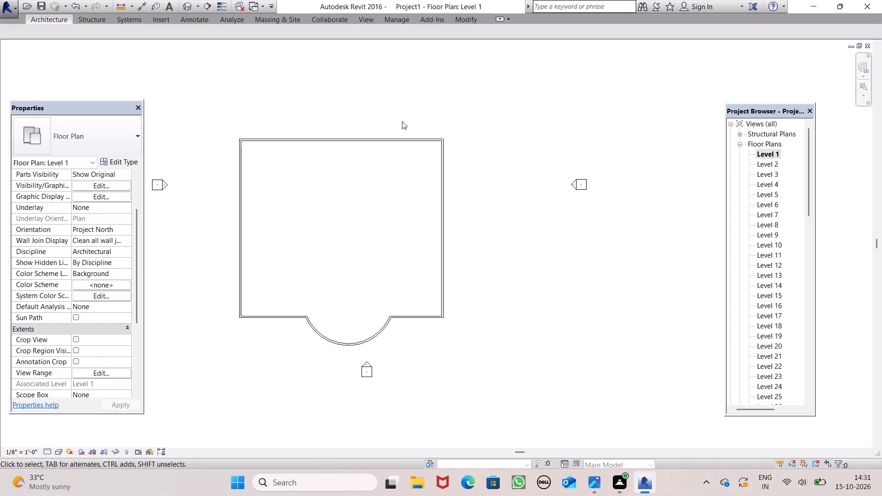
In the East elevation, raise the top of the 70' east wall to Level 34, a height of 182'.
{"action": "scroll", "coordinate": [761, 199], "scroll_direction": "down", "scroll_amount": 2}
{"action": "scroll", "coordinate": [759, 199], "scroll_direction": "up", "scroll_amount": 1}
{"action": "scroll", "coordinate": [759, 199], "scroll_direction": "down", "scroll_amount": 8}
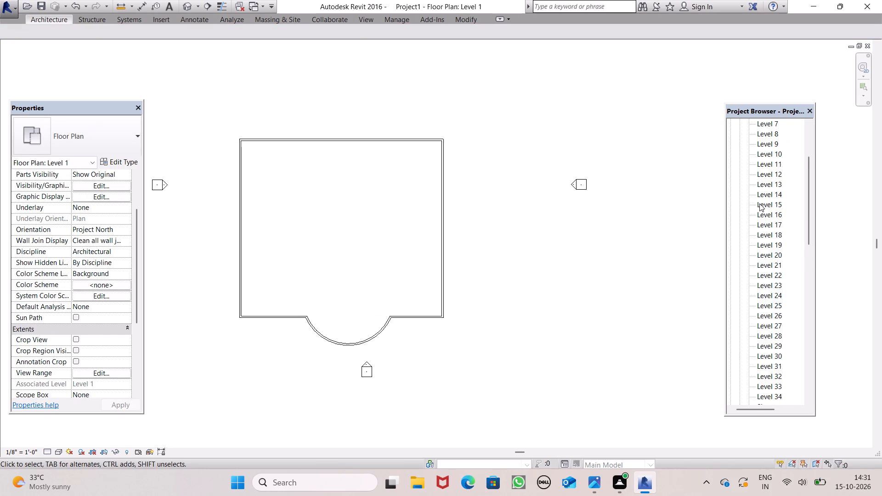
{"action": "scroll", "coordinate": [759, 203], "scroll_direction": "down", "scroll_amount": 3}
{"action": "scroll", "coordinate": [731, 248], "scroll_direction": "down", "scroll_amount": 10}
{"action": "scroll", "coordinate": [757, 291], "scroll_direction": "down", "scroll_amount": 8}
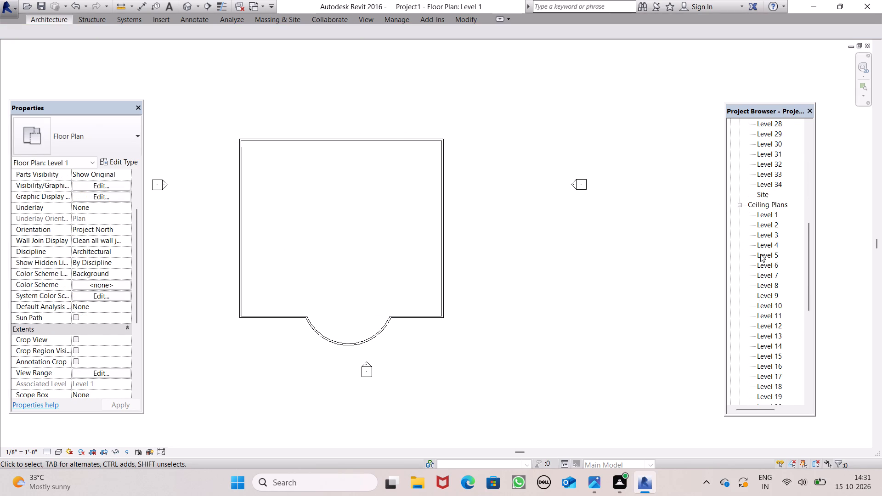
{"action": "scroll", "coordinate": [760, 254], "scroll_direction": "down", "scroll_amount": 14}
{"action": "scroll", "coordinate": [765, 268], "scroll_direction": "down", "scroll_amount": 15}
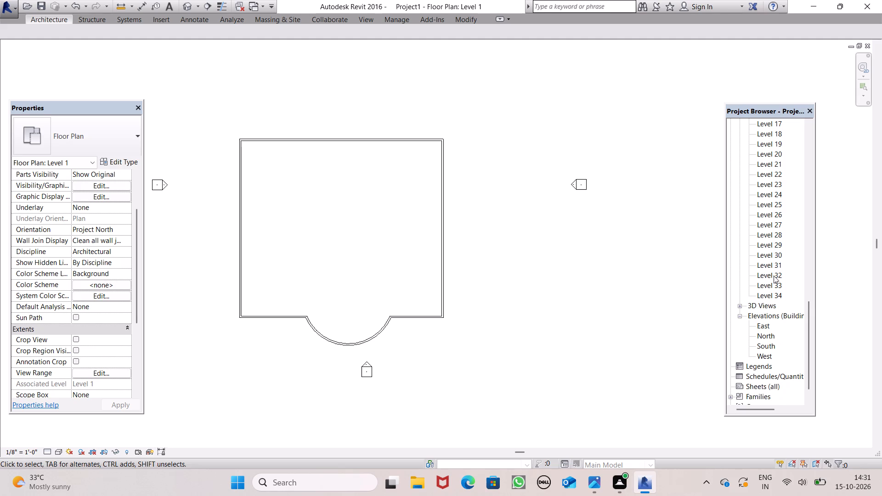
{"action": "left_click", "coordinate": [763, 311]}
{"action": "left_click", "coordinate": [764, 304]}
{"action": "left_click", "coordinate": [764, 304]}
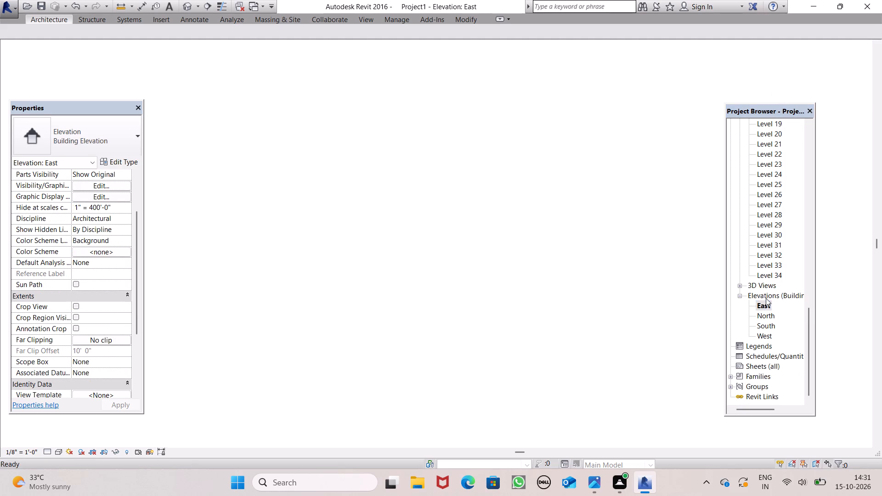
{"action": "scroll", "coordinate": [588, 279], "scroll_direction": "down", "scroll_amount": 1}
{"action": "scroll", "coordinate": [449, 355], "scroll_direction": "up", "scroll_amount": 6}
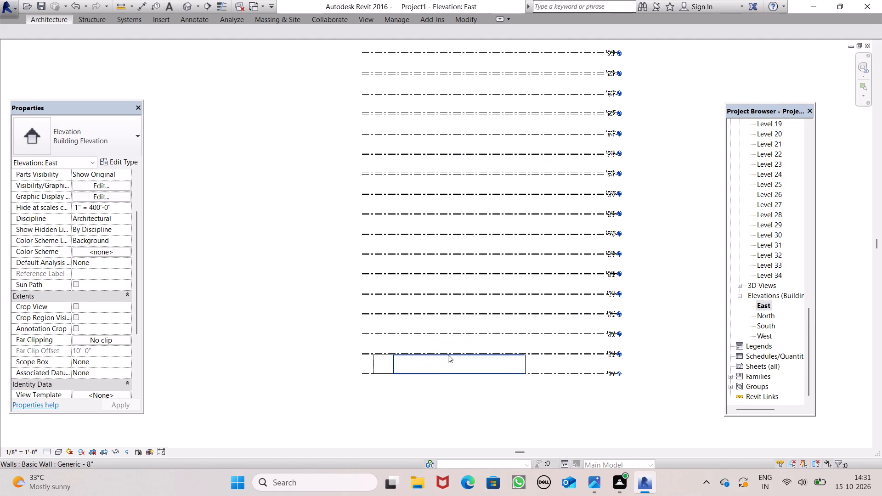
{"action": "left_click", "coordinate": [448, 355]}
{"action": "scroll", "coordinate": [463, 396], "scroll_direction": "down", "scroll_amount": 3}
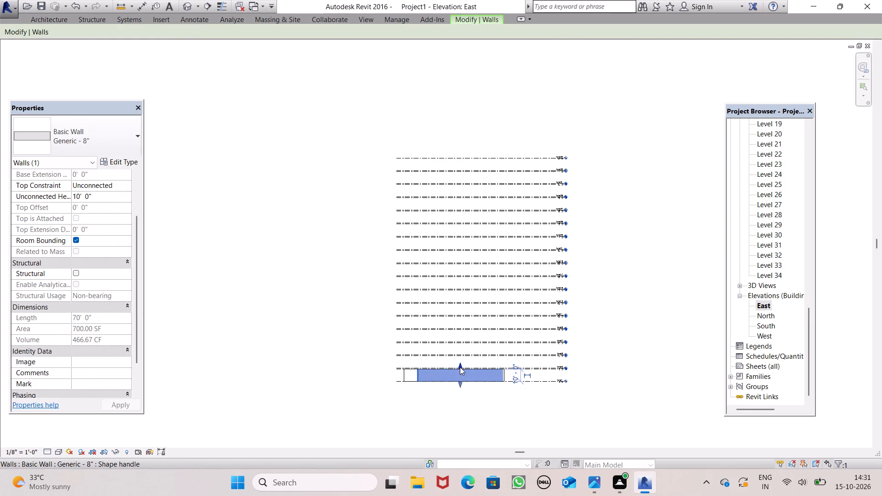
{"action": "left_click_drag", "start_coordinate": [460, 366], "coordinate": [453, 191]}
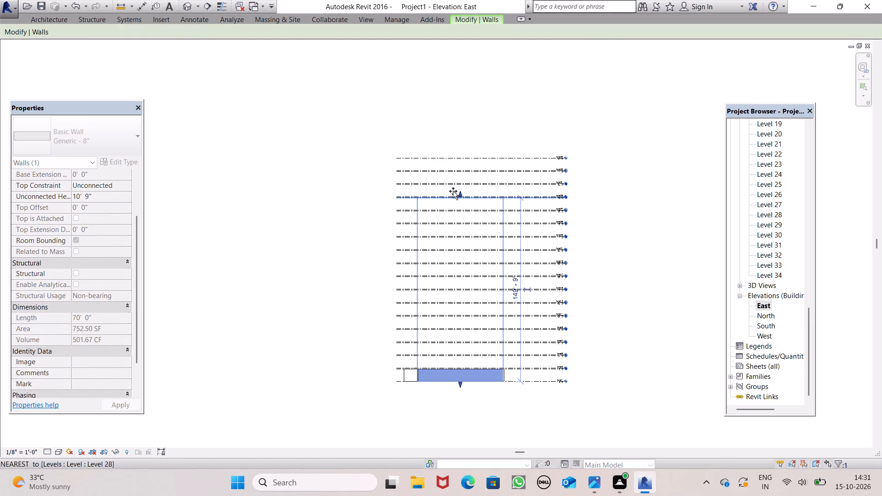
{"action": "left_click_drag", "start_coordinate": [453, 191], "coordinate": [457, 162]}
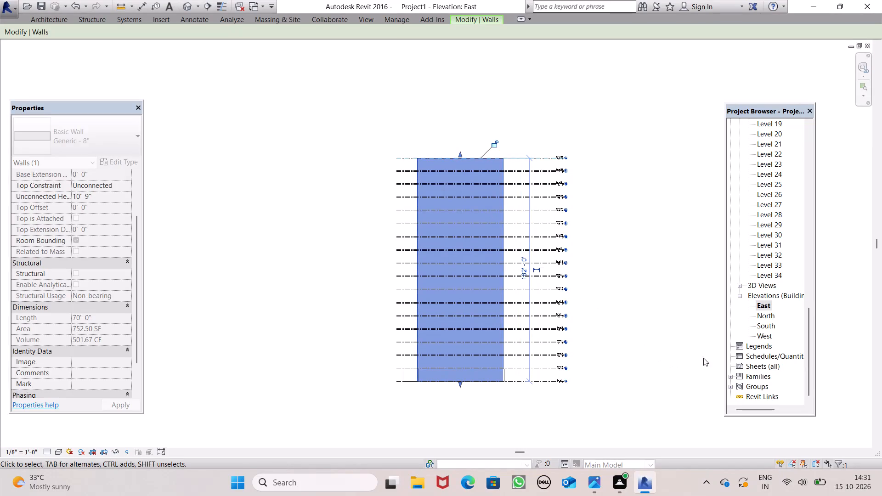
In the North elevation, raise the top of the 80' north wall to Level 34, a height of 182'.
{"action": "left_click", "coordinate": [763, 314]}
{"action": "left_click", "coordinate": [763, 314]}
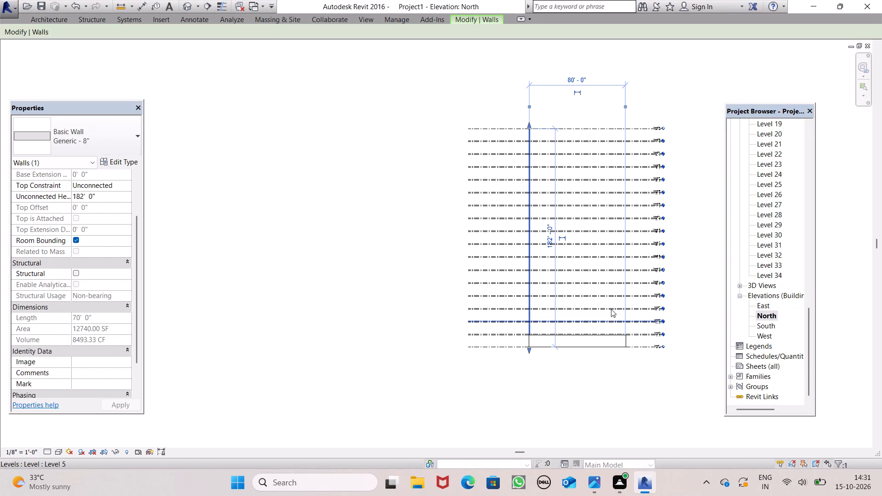
{"action": "left_click", "coordinate": [543, 336]}
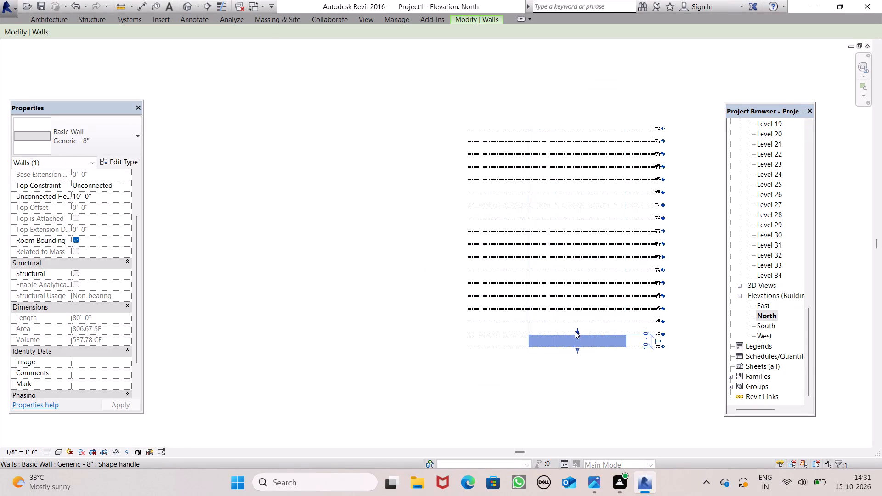
{"action": "left_click_drag", "start_coordinate": [576, 331], "coordinate": [549, 151]}
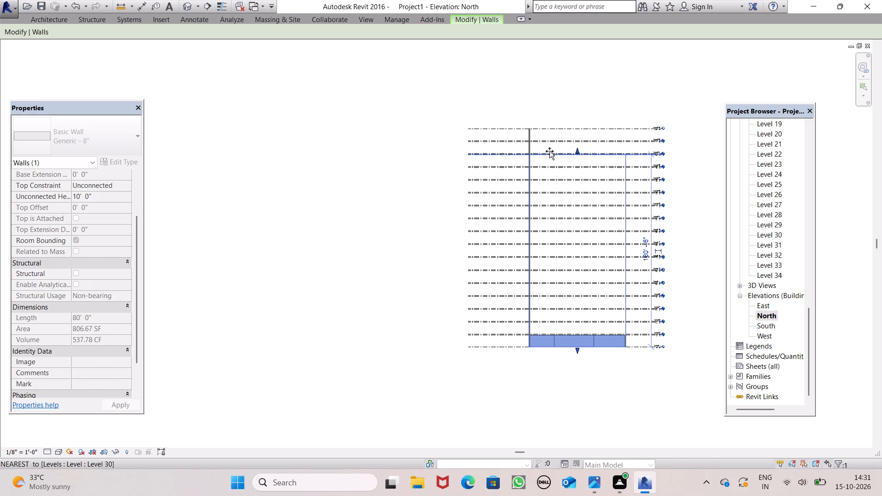
{"action": "left_click_drag", "start_coordinate": [549, 151], "coordinate": [552, 131]}
{"action": "left_click", "coordinate": [680, 315]}
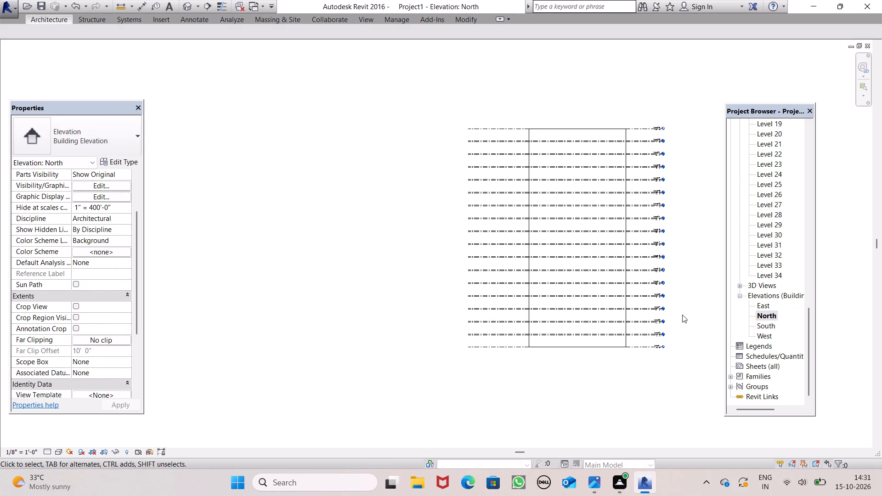
In the South elevation, raise the tops of both short south walls and the arc wall between them to Level 34, a height of 182'.
{"action": "double_click", "coordinate": [765, 325]}
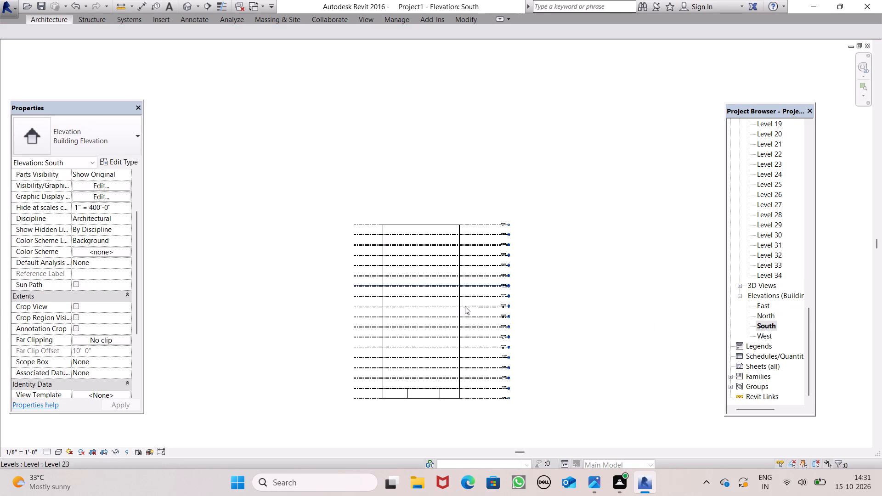
{"action": "left_click", "coordinate": [452, 388]}
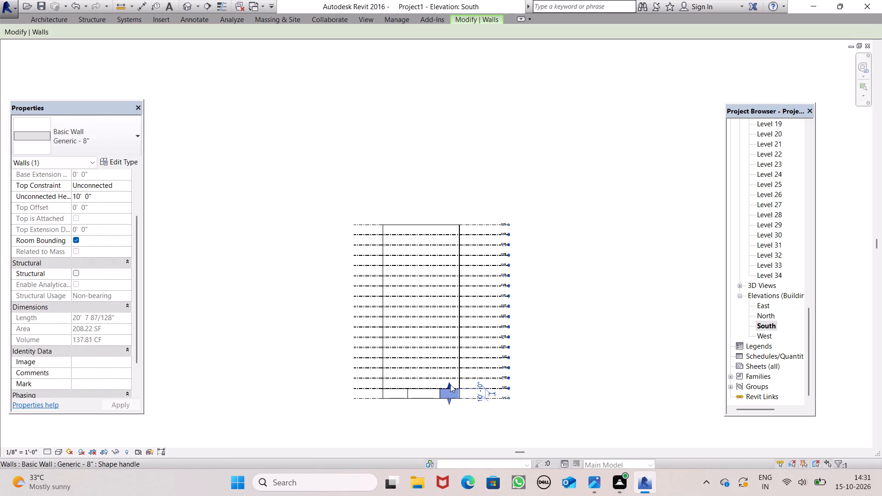
{"action": "left_click_drag", "start_coordinate": [449, 383], "coordinate": [443, 234]}
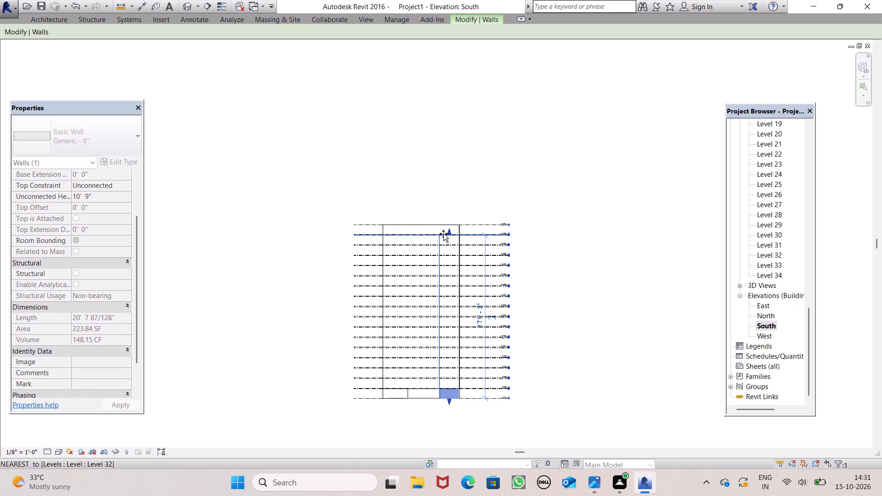
{"action": "left_click_drag", "start_coordinate": [443, 234], "coordinate": [445, 227]}
{"action": "left_click", "coordinate": [526, 214]}
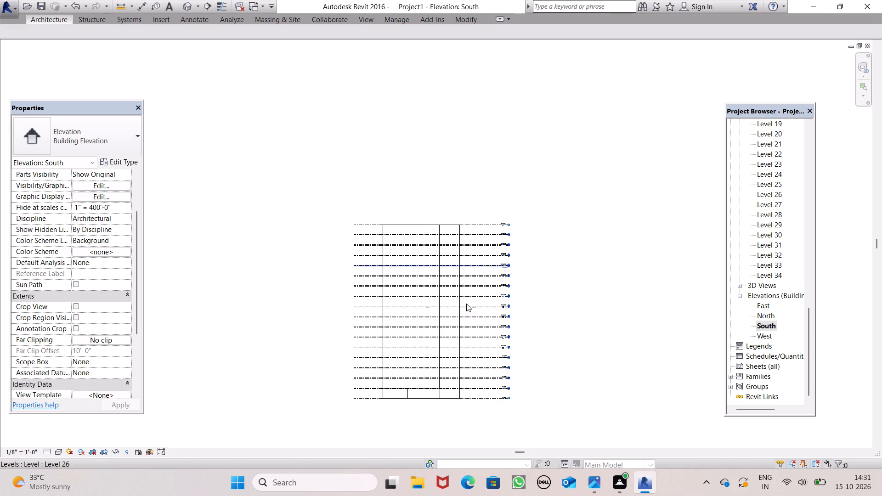
{"action": "left_click", "coordinate": [423, 393]}
{"action": "left_click_drag", "start_coordinate": [424, 386], "coordinate": [434, 297]}
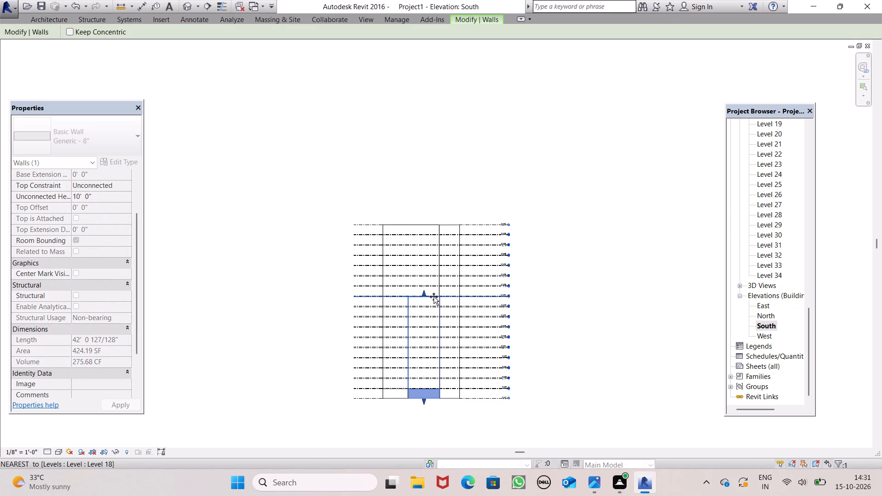
{"action": "left_click_drag", "start_coordinate": [434, 297], "coordinate": [440, 226]}
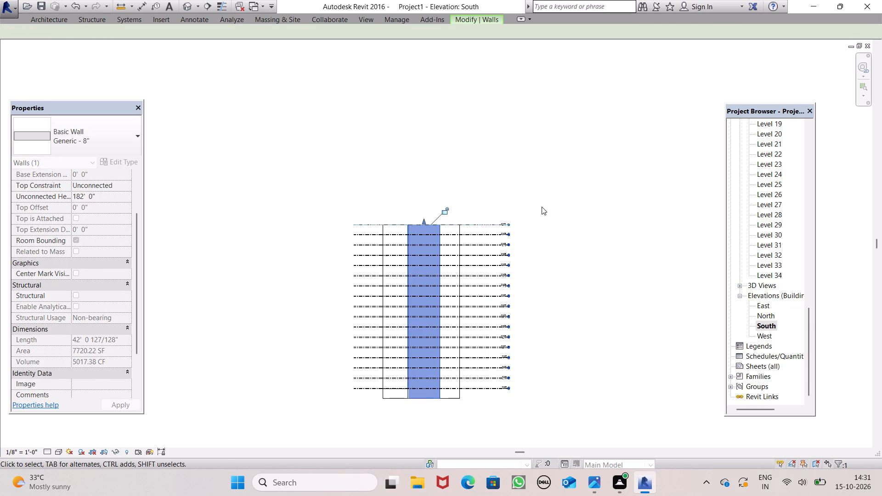
{"action": "left_click", "coordinate": [546, 204]}
{"action": "left_click", "coordinate": [394, 394]}
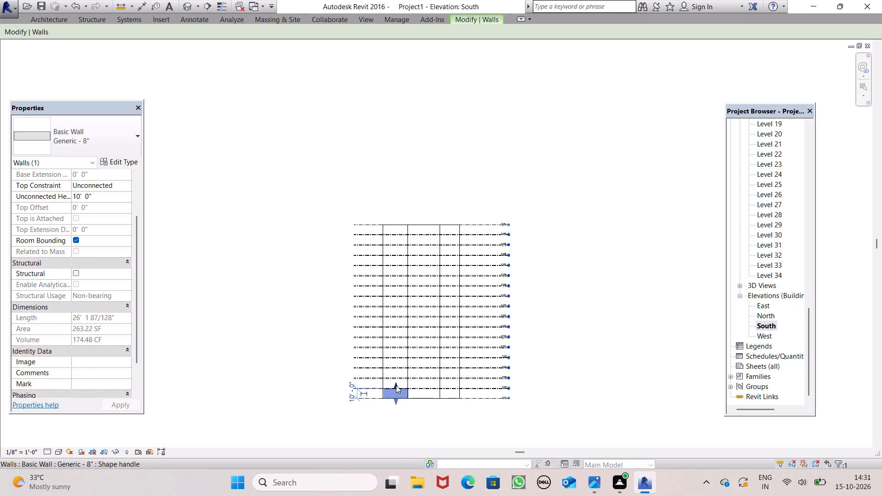
{"action": "left_click_drag", "start_coordinate": [396, 385], "coordinate": [413, 227]}
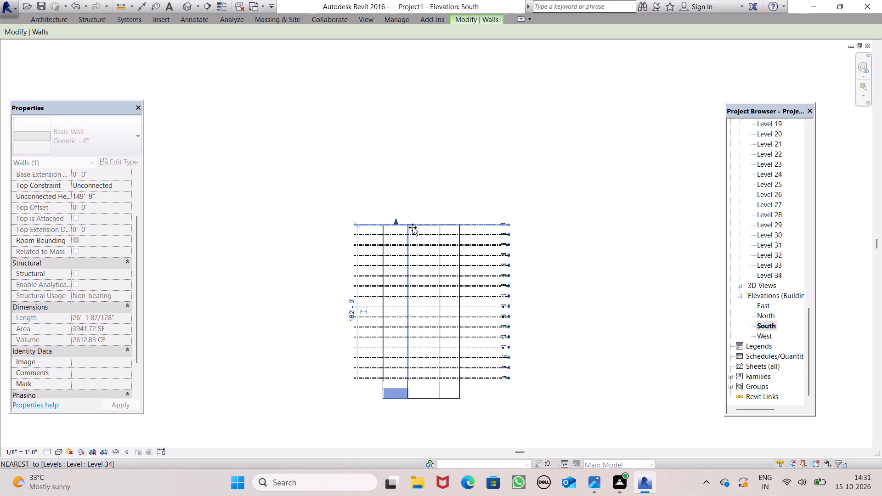
{"action": "left_click_drag", "start_coordinate": [413, 227], "coordinate": [413, 227]}
{"action": "left_click", "coordinate": [501, 206]}
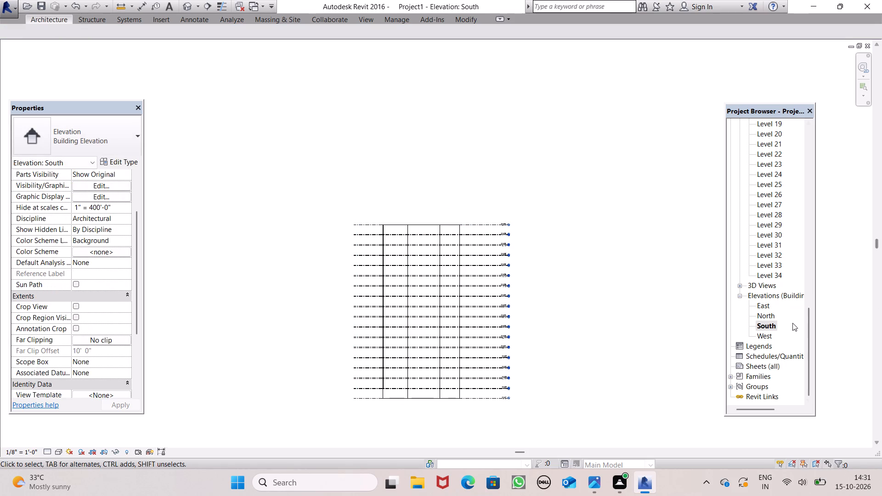
Open the West elevation view.
{"action": "double_click", "coordinate": [770, 333]}
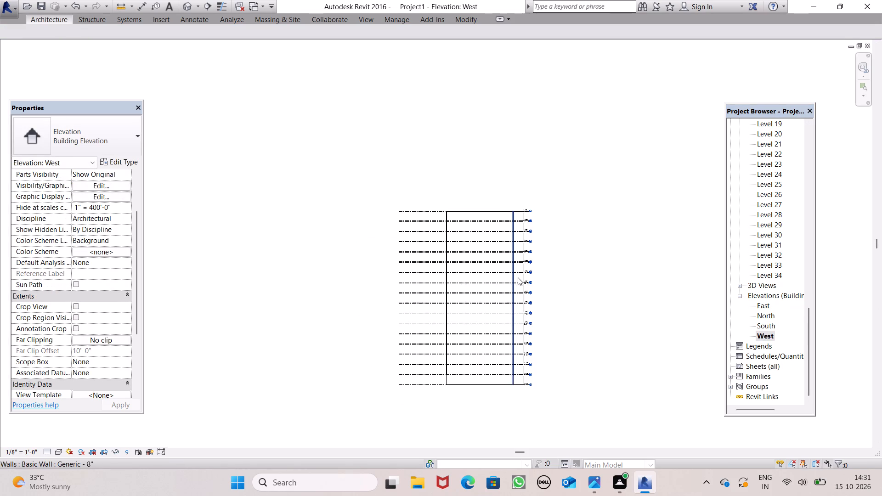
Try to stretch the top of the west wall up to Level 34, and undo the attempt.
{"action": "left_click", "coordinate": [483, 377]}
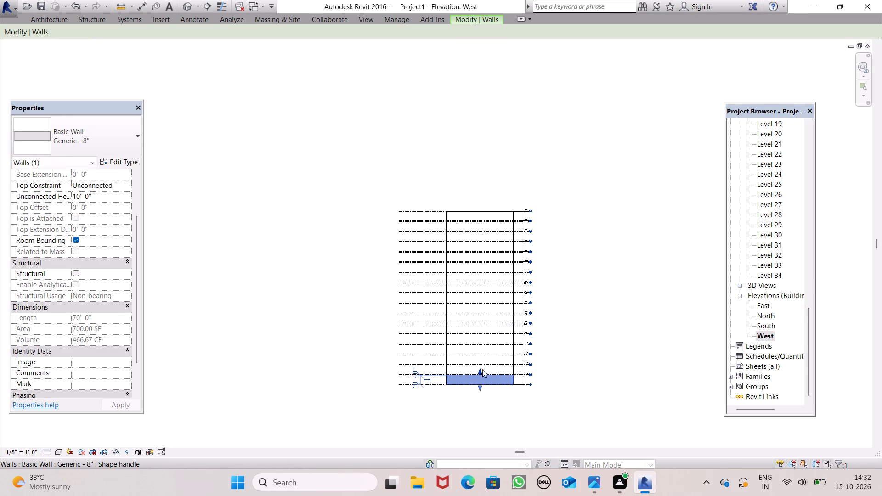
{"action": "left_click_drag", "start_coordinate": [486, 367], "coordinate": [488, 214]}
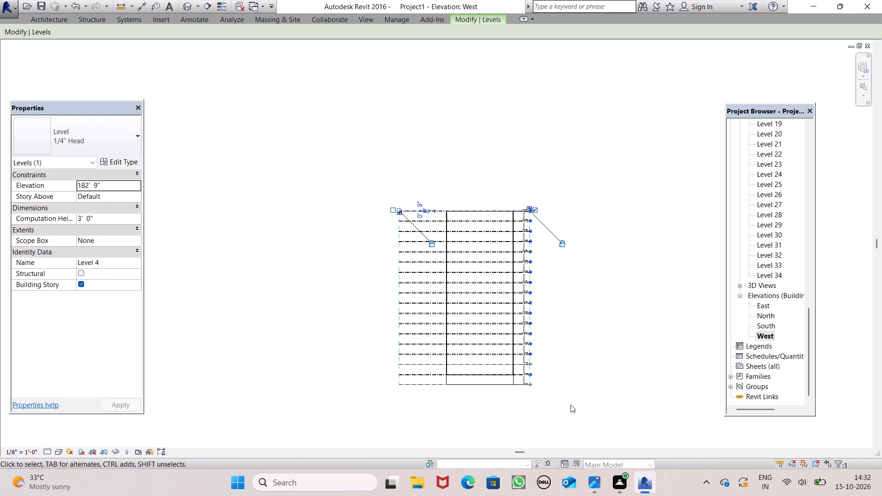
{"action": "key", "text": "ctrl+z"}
Raise the top of the 70' west wall to Level 34, a height of 182'.
{"action": "left_click", "coordinate": [480, 378]}
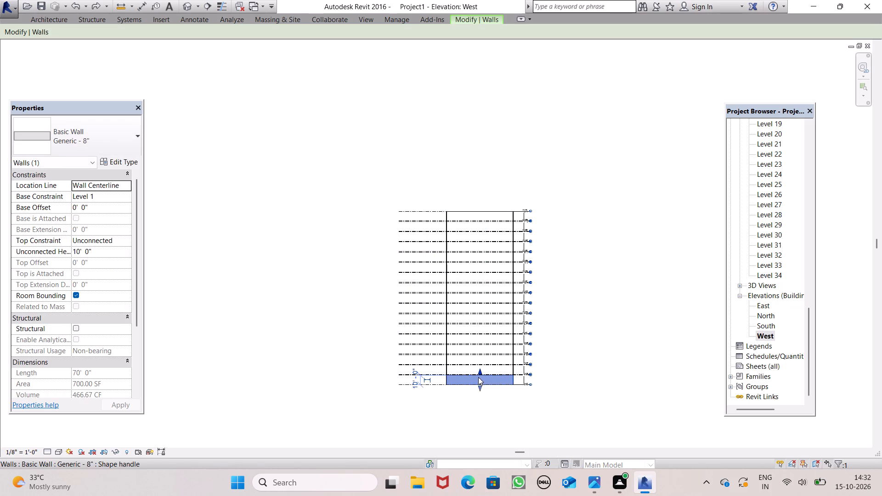
{"action": "left_click_drag", "start_coordinate": [478, 371], "coordinate": [487, 266]}
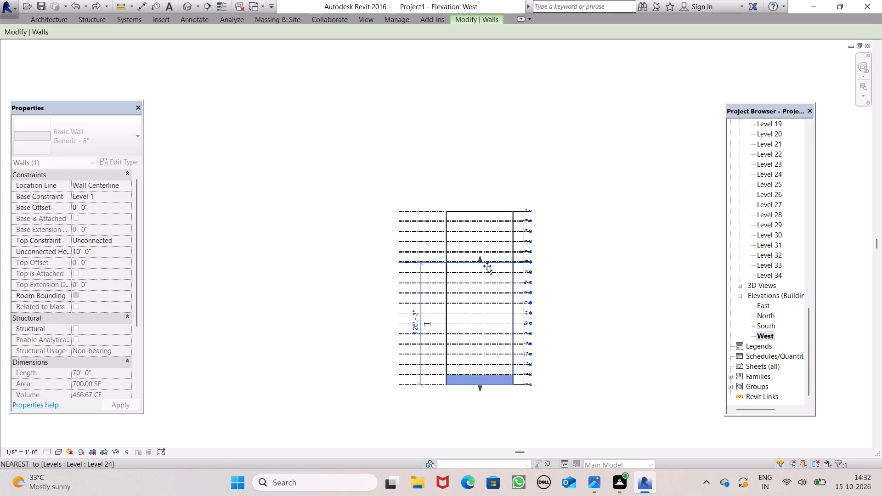
{"action": "left_click_drag", "start_coordinate": [487, 266], "coordinate": [498, 214]}
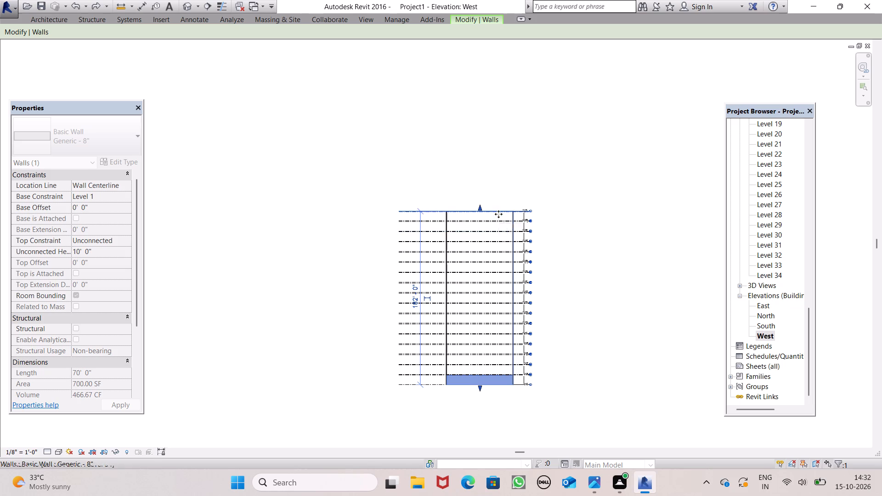
{"action": "left_click", "coordinate": [610, 289]}
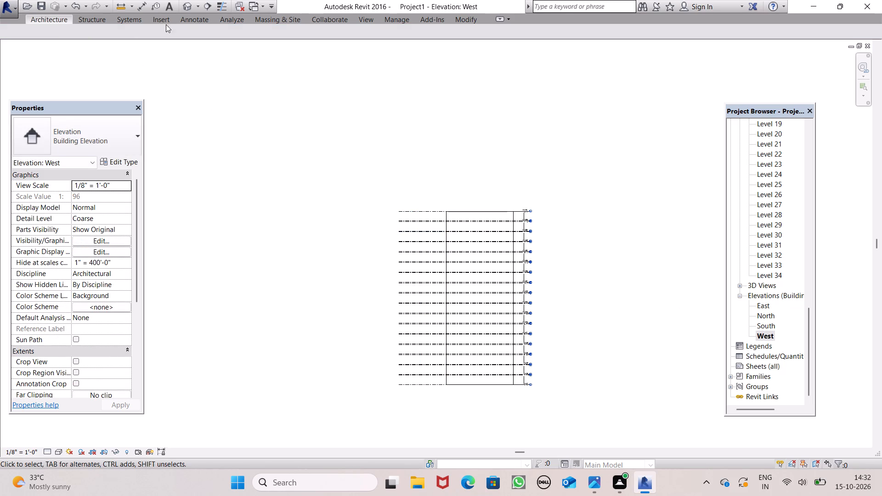
Open the default 3D view and examine the full-height building shell and its curved south bay from above and several sides.
{"action": "left_click", "coordinate": [189, 7]}
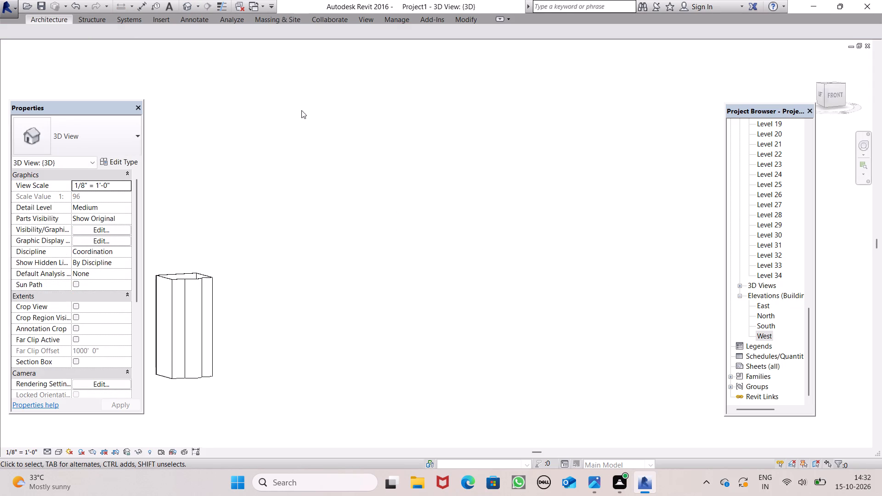
{"action": "scroll", "coordinate": [320, 137], "scroll_direction": "down", "scroll_amount": 3}
{"action": "scroll", "coordinate": [377, 240], "scroll_direction": "down", "scroll_amount": 2}
{"action": "middle_click_drag", "start_coordinate": [355, 289], "coordinate": [330, 310]}
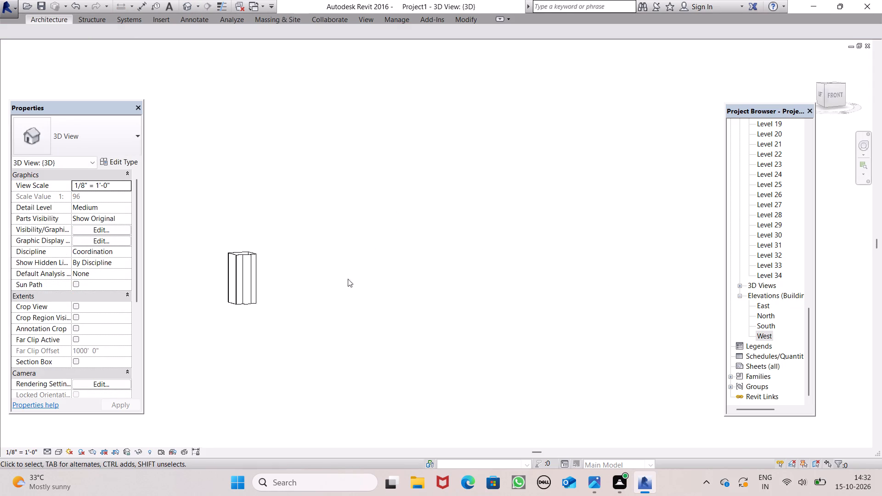
{"action": "scroll", "coordinate": [400, 243], "scroll_direction": "down", "scroll_amount": 2}
{"action": "middle_click_drag", "start_coordinate": [370, 293], "coordinate": [261, 378]}
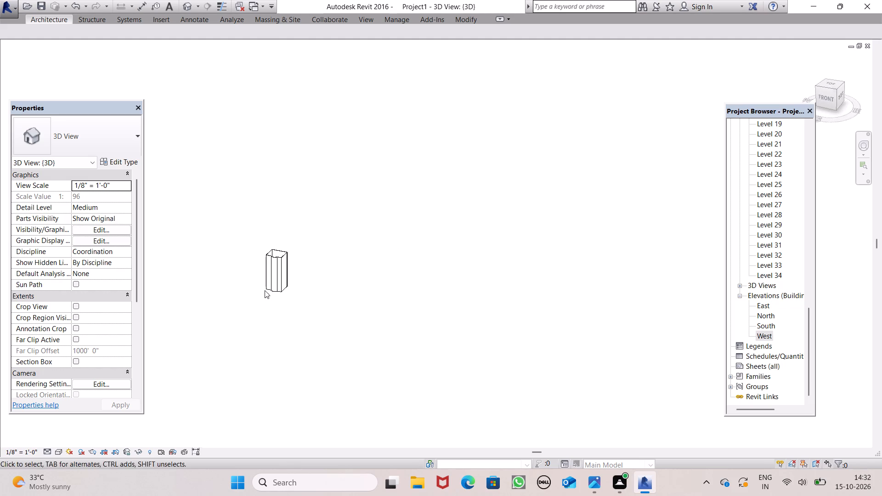
{"action": "scroll", "coordinate": [265, 290], "scroll_direction": "up", "scroll_amount": 3}
{"action": "middle_click_drag", "start_coordinate": [277, 283], "coordinate": [291, 376], "text": "shift"}
{"action": "scroll", "coordinate": [277, 286], "scroll_direction": "up", "scroll_amount": 8}
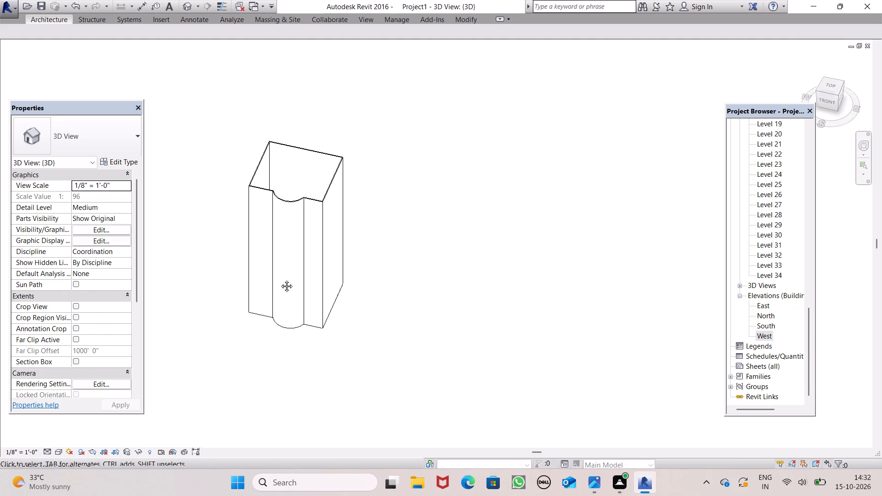
{"action": "middle_click_drag", "start_coordinate": [280, 279], "coordinate": [216, 342]}
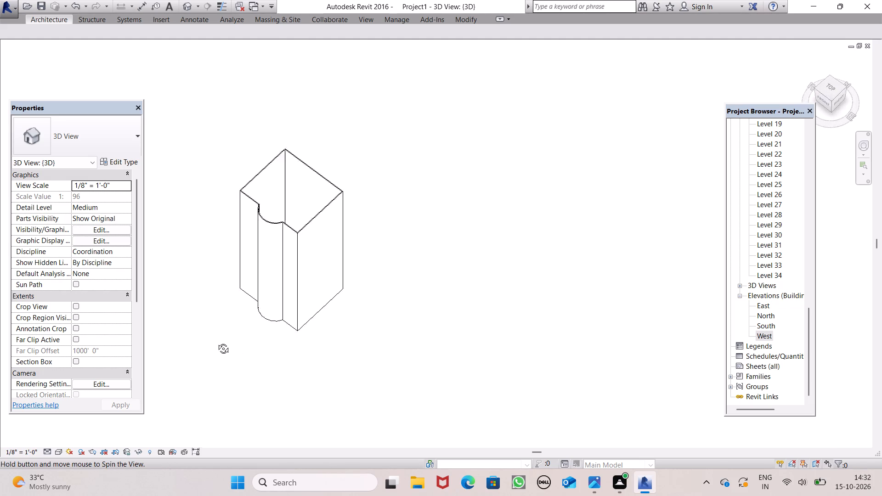
Open the Level 2 floor plan.
{"action": "middle_click_drag", "start_coordinate": [216, 342], "coordinate": [291, 152]}
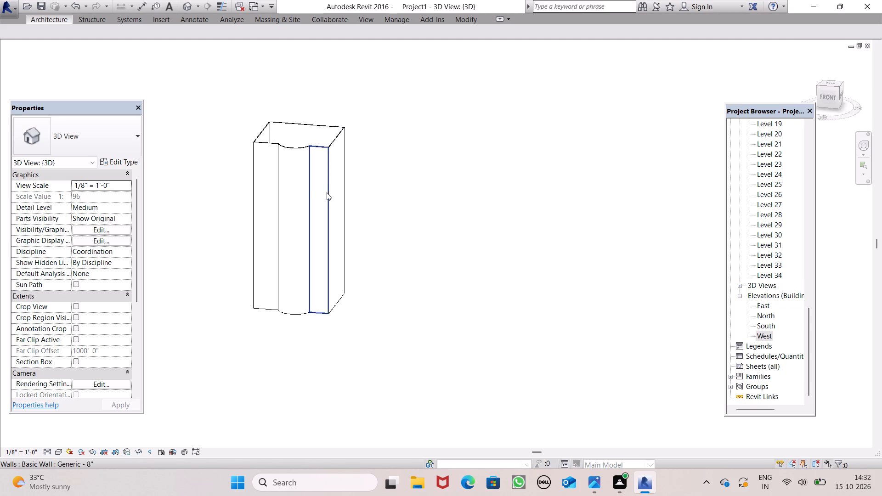
{"action": "scroll", "coordinate": [327, 194], "scroll_direction": "up", "scroll_amount": 2}
{"action": "middle_click_drag", "start_coordinate": [360, 253], "coordinate": [369, 273], "text": "shift"}
{"action": "scroll", "coordinate": [745, 278], "scroll_direction": "up", "scroll_amount": 12}
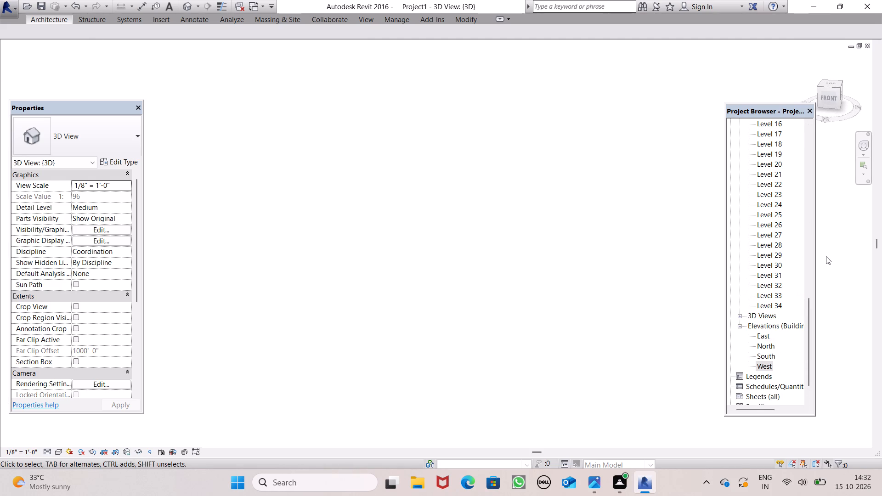
{"action": "scroll", "coordinate": [826, 256], "scroll_direction": "up", "scroll_amount": 5}
{"action": "scroll", "coordinate": [750, 218], "scroll_direction": "down", "scroll_amount": 1}
{"action": "scroll", "coordinate": [750, 218], "scroll_direction": "up", "scroll_amount": 11}
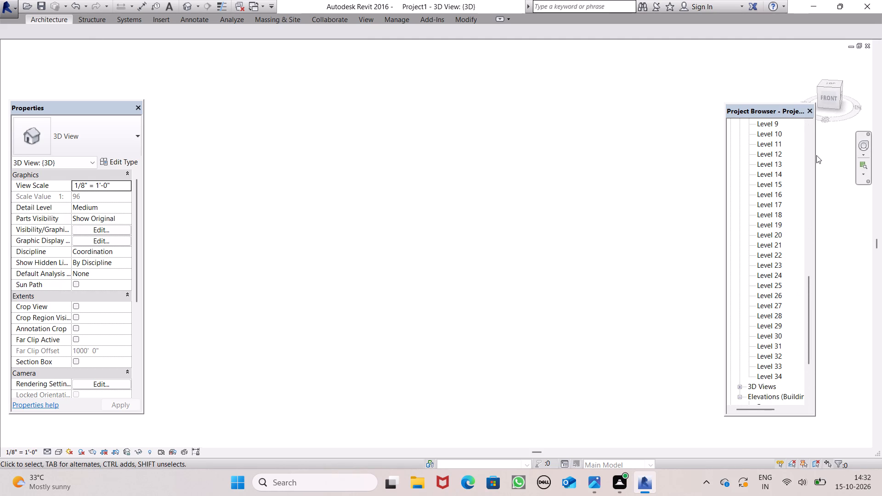
{"action": "scroll", "coordinate": [783, 200], "scroll_direction": "up", "scroll_amount": 2}
{"action": "scroll", "coordinate": [783, 200], "scroll_direction": "down", "scroll_amount": 1}
{"action": "scroll", "coordinate": [783, 200], "scroll_direction": "up", "scroll_amount": 14}
{"action": "middle_click", "coordinate": [783, 181]}
{"action": "scroll", "coordinate": [776, 156], "scroll_direction": "up", "scroll_amount": 12}
{"action": "middle_click", "coordinate": [776, 147]}
{"action": "scroll", "coordinate": [774, 163], "scroll_direction": "up", "scroll_amount": 8}
{"action": "scroll", "coordinate": [774, 168], "scroll_direction": "down", "scroll_amount": 1}
{"action": "scroll", "coordinate": [774, 168], "scroll_direction": "up", "scroll_amount": 4}
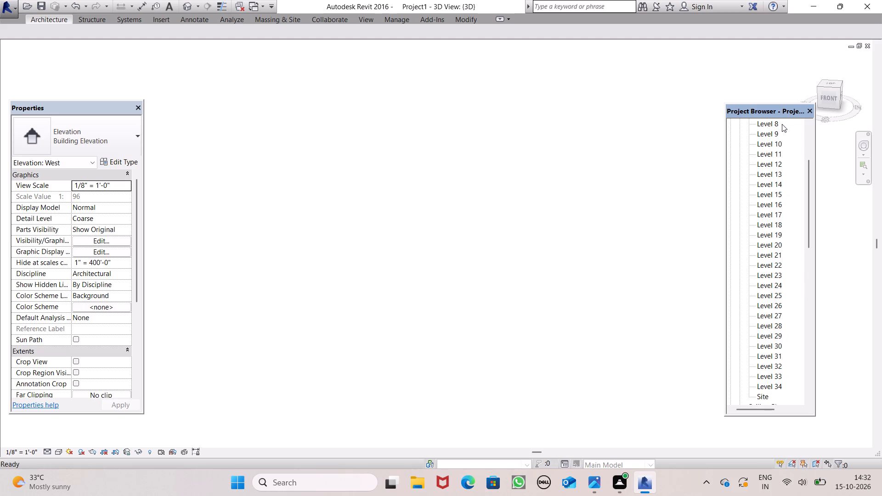
{"action": "scroll", "coordinate": [782, 124], "scroll_direction": "up", "scroll_amount": 15}
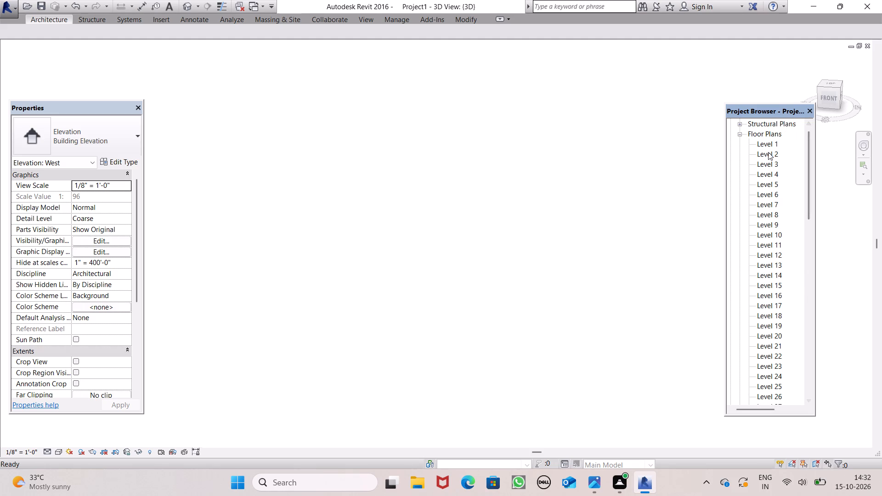
{"action": "scroll", "coordinate": [768, 152], "scroll_direction": "up", "scroll_amount": 2}
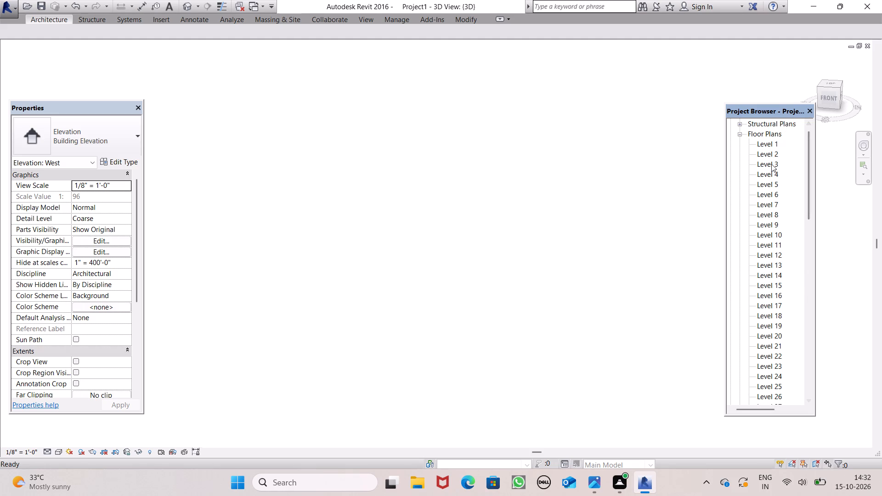
{"action": "double_click", "coordinate": [771, 164]}
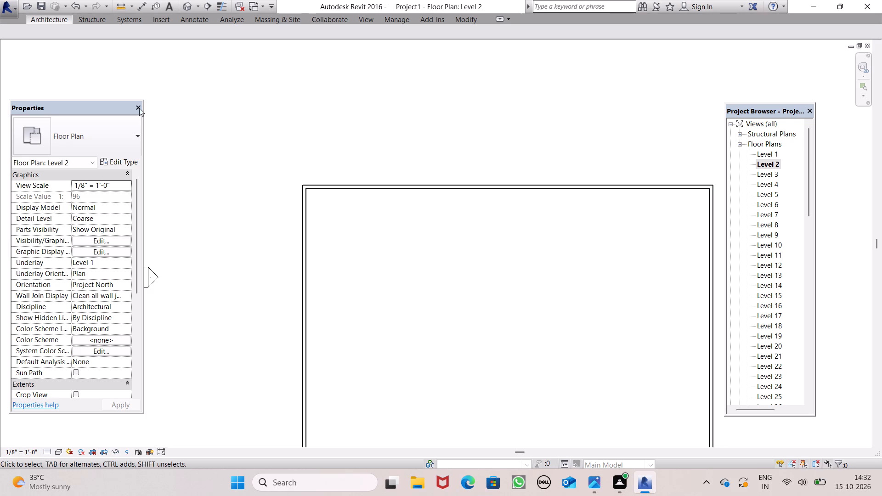
Start a floor boundary sketch on Level 2 with the Rectangle tool and set its offset to 9".
{"action": "left_click", "coordinate": [45, 21]}
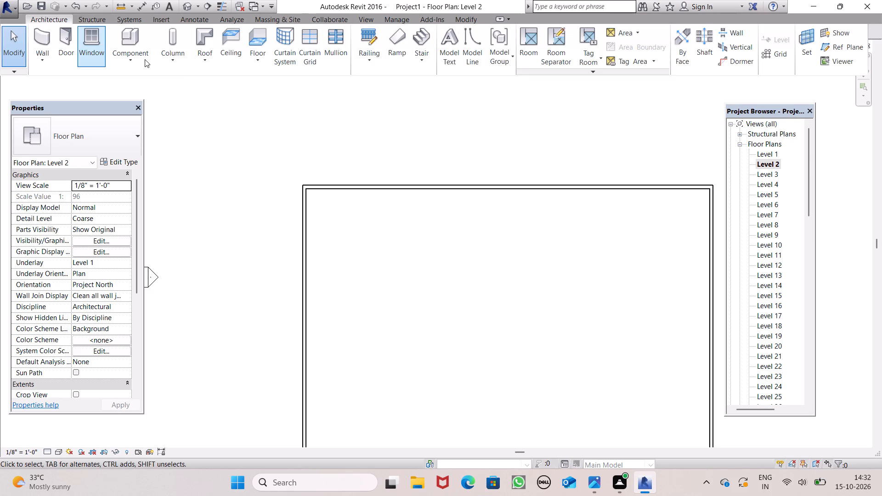
{"action": "left_click", "coordinate": [251, 63]}
{"action": "left_click", "coordinate": [261, 79]}
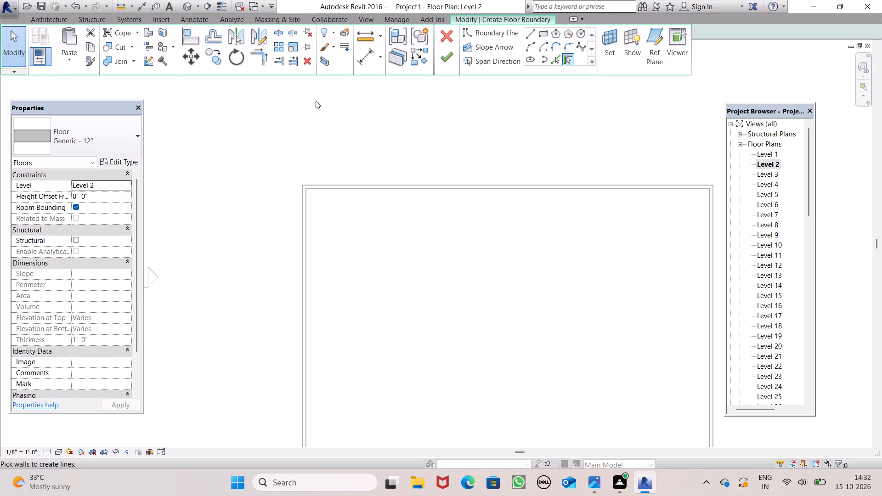
{"action": "left_click", "coordinate": [539, 37]}
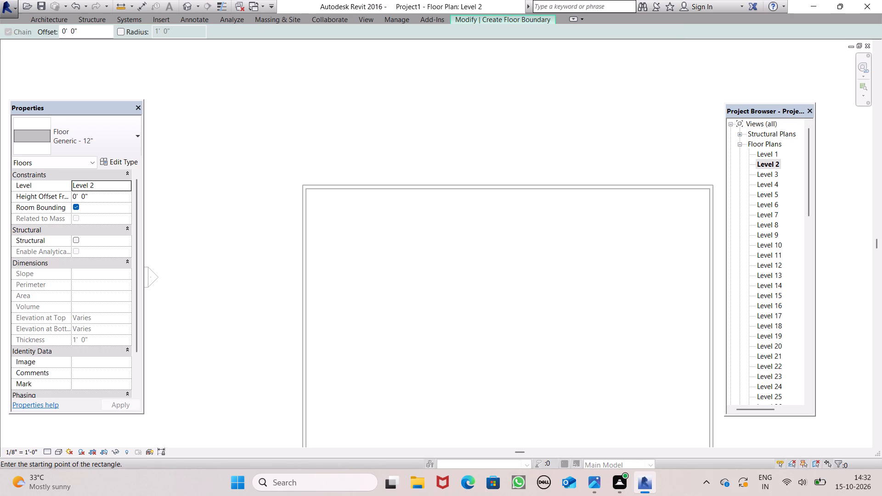
{"action": "left_click", "coordinate": [83, 30]}
{"action": "key", "text": "BackSpace"}
{"action": "key", "text": "BackSpace"}
{"action": "key", "text": "BackSpace"}
{"action": "key", "text": "BackSpace"}
{"action": "key", "text": "BackSpace"}
{"action": "key", "text": "BackSpace"}
{"action": "key", "text": "BackSpace"}
{"action": "key", "text": "BackSpace"}
{"action": "key", "text": "BackSpace"}
{"action": "key", "text": "BackSpace"}
{"action": "key", "text": "BackSpace"}
{"action": "key", "text": "9"}
{"action": "key", "text": "shift+quotedbl"}
{"action": "key", "text": "Return"}
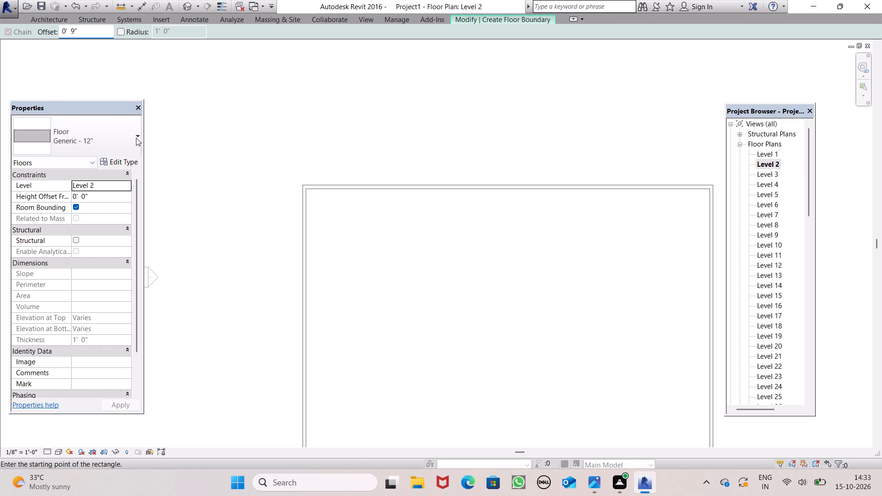
Duplicate the Generic - 12" floor type and name the new type 9".
{"action": "left_click", "coordinate": [138, 136]}
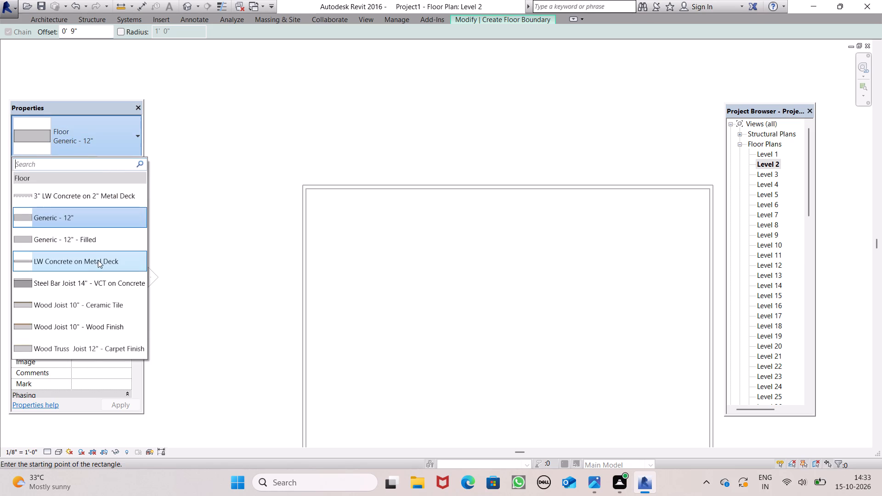
{"action": "scroll", "coordinate": [100, 259], "scroll_direction": "down", "scroll_amount": 3}
{"action": "scroll", "coordinate": [120, 222], "scroll_direction": "down", "scroll_amount": 3}
{"action": "scroll", "coordinate": [103, 244], "scroll_direction": "up", "scroll_amount": 5}
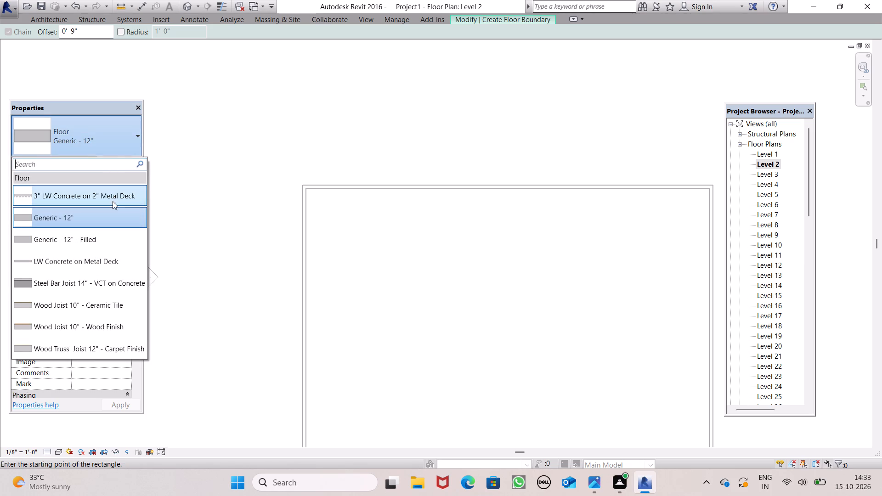
{"action": "left_click", "coordinate": [122, 132]}
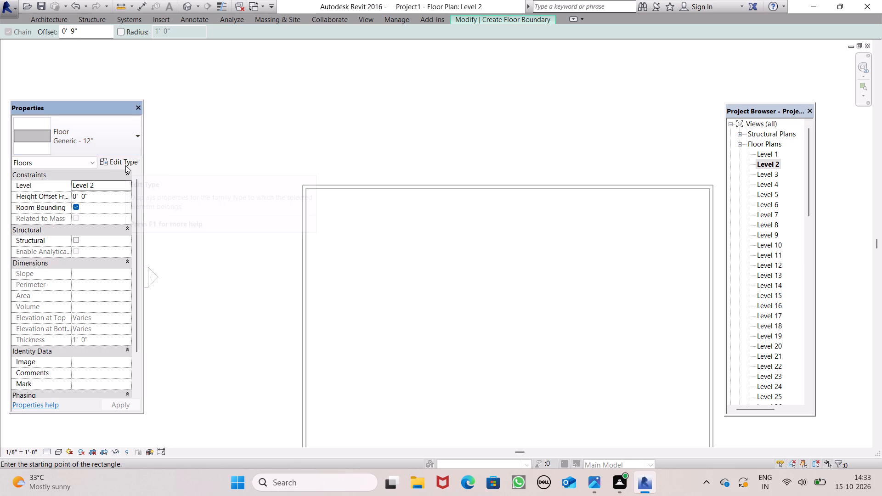
{"action": "left_click", "coordinate": [120, 161]}
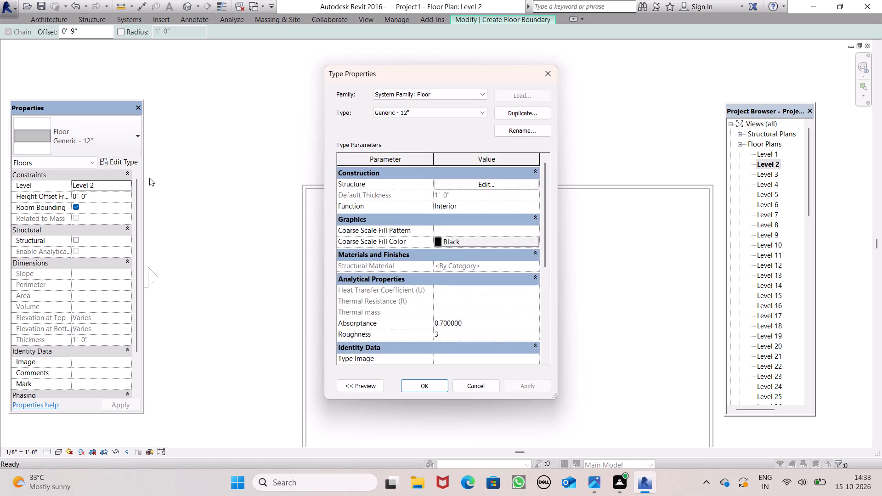
{"action": "left_click", "coordinate": [505, 108]}
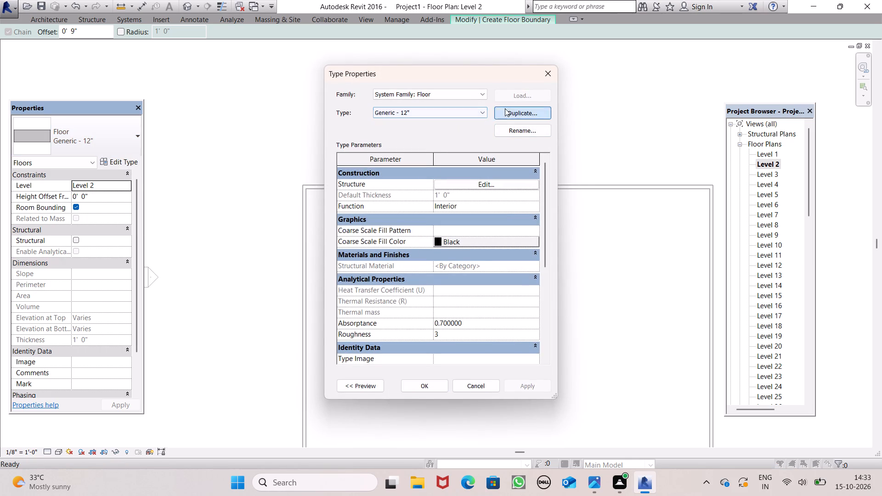
{"action": "left_click", "coordinate": [450, 260]}
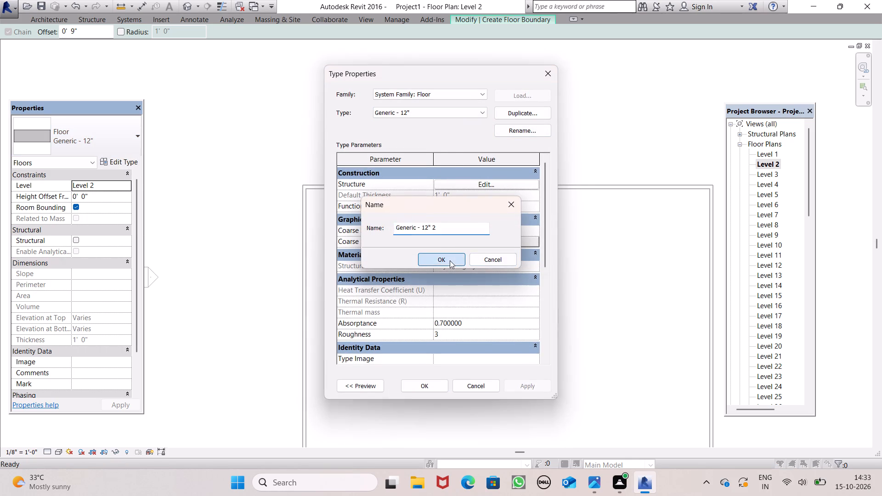
{"action": "left_click", "coordinate": [519, 107]}
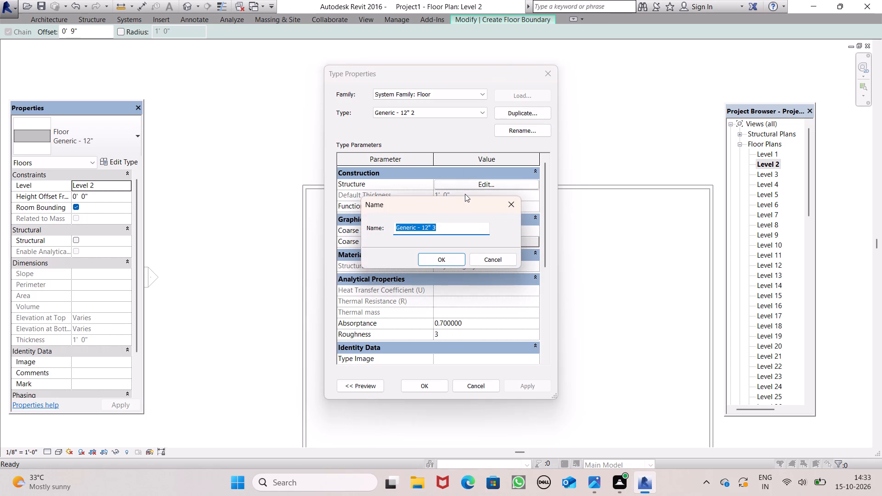
{"action": "key", "text": "BackSpace"}
{"action": "type", "text": "9\""}
{"action": "key", "text": "Return"}
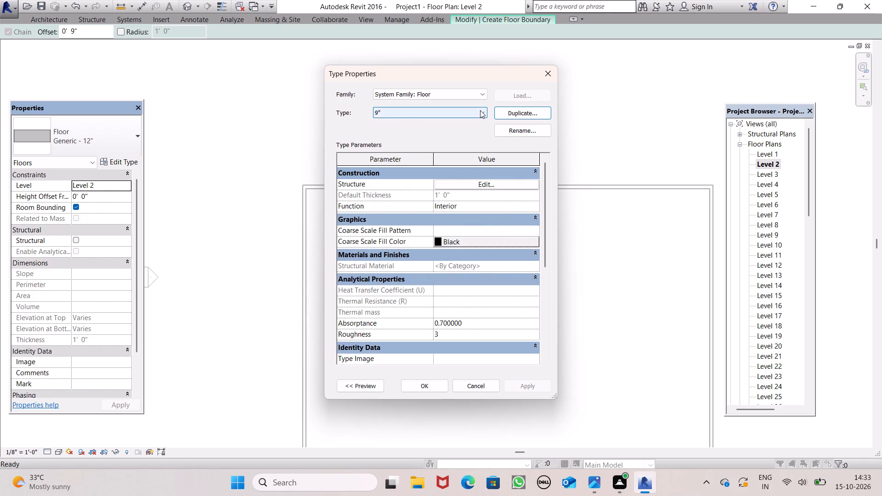
{"action": "left_click", "coordinate": [480, 110]}
{"action": "left_click", "coordinate": [481, 110]}
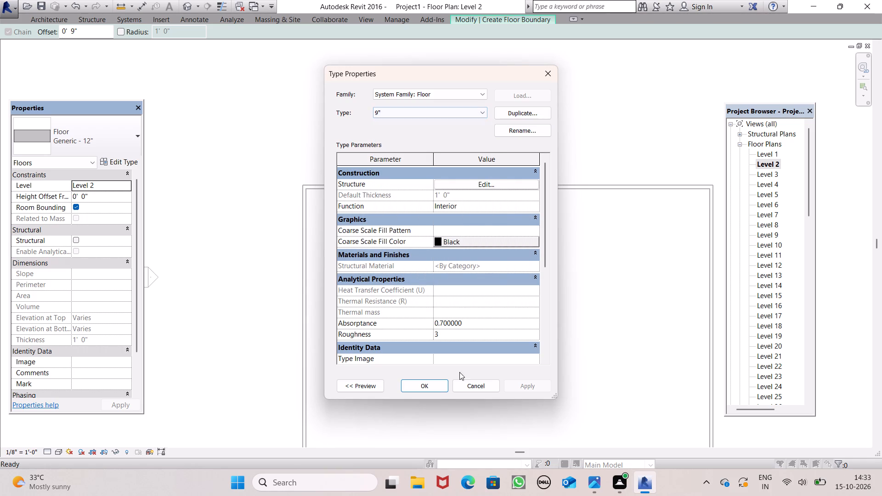
Set the structure layer thickness of the 9" floor type to 9" and accept the type for the floor being sketched.
{"action": "left_click", "coordinate": [502, 181]}
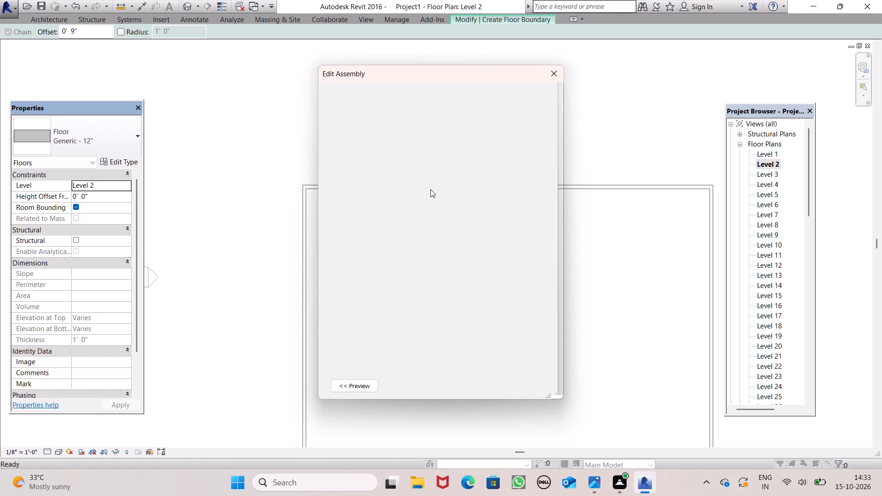
{"action": "left_click", "coordinate": [430, 189]}
{"action": "left_click", "coordinate": [444, 192]}
{"action": "key", "text": "BackSpace"}
{"action": "key", "text": "BackSpace"}
{"action": "key", "text": "BackSpace"}
{"action": "key", "text": "BackSpace"}
{"action": "key", "text": "BackSpace"}
{"action": "key", "text": "BackSpace"}
{"action": "key", "text": "BackSpace"}
{"action": "key", "text": "BackSpace"}
{"action": "key", "text": "BackSpace"}
{"action": "key", "text": "BackSpace"}
{"action": "key", "text": "BackSpace"}
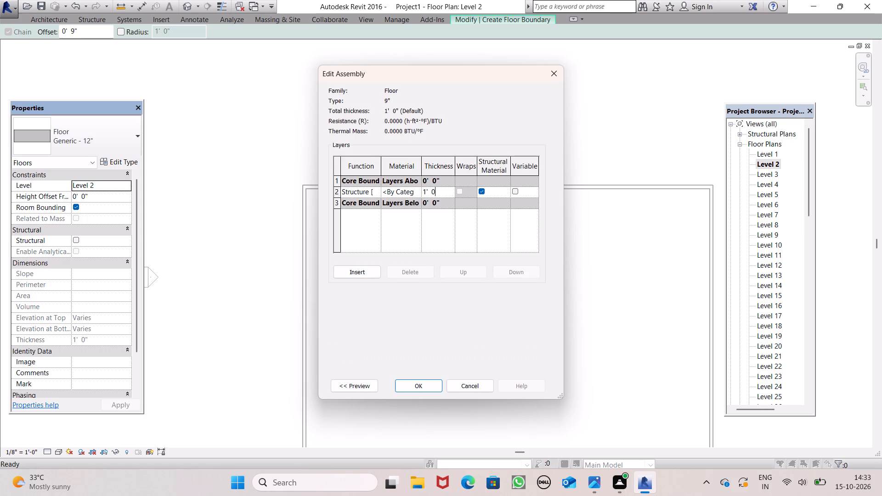
{"action": "type", "text": "9\""}
{"action": "key", "text": "Return"}
{"action": "left_click", "coordinate": [429, 386]}
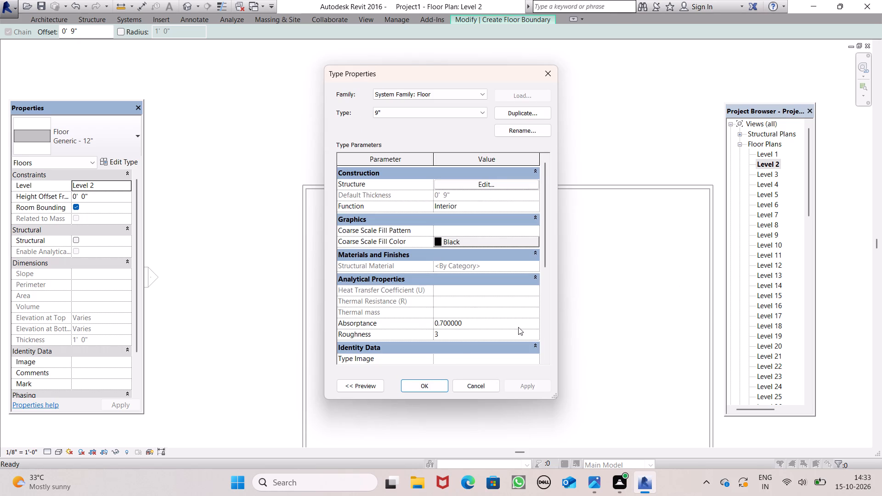
{"action": "left_click", "coordinate": [430, 383]}
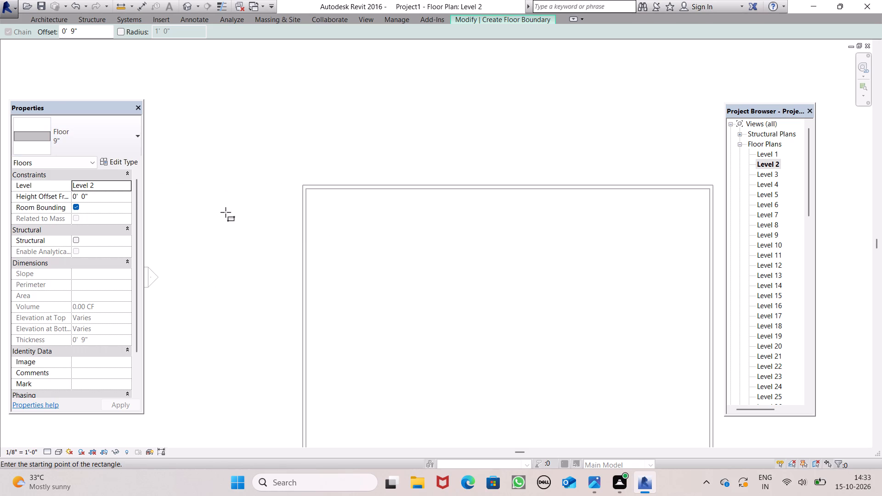
Sketch the Level 2 floor rectangle from the tower's rear corner past the front wall, level with the curved bay's outermost edge, and finish the floor.
{"action": "scroll", "coordinate": [269, 156], "scroll_direction": "down", "scroll_amount": 6}
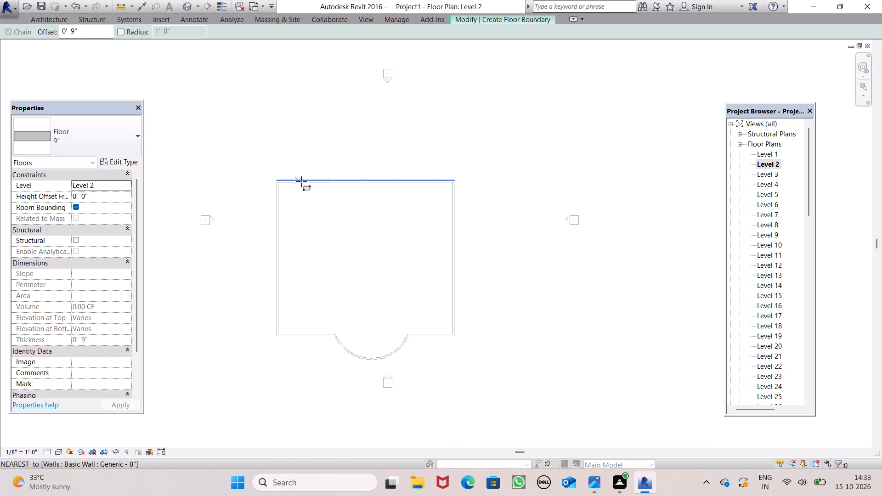
{"action": "scroll", "coordinate": [301, 181], "scroll_direction": "up", "scroll_amount": 3}
{"action": "scroll", "coordinate": [292, 183], "scroll_direction": "down", "scroll_amount": 1}
{"action": "scroll", "coordinate": [287, 183], "scroll_direction": "up", "scroll_amount": 5}
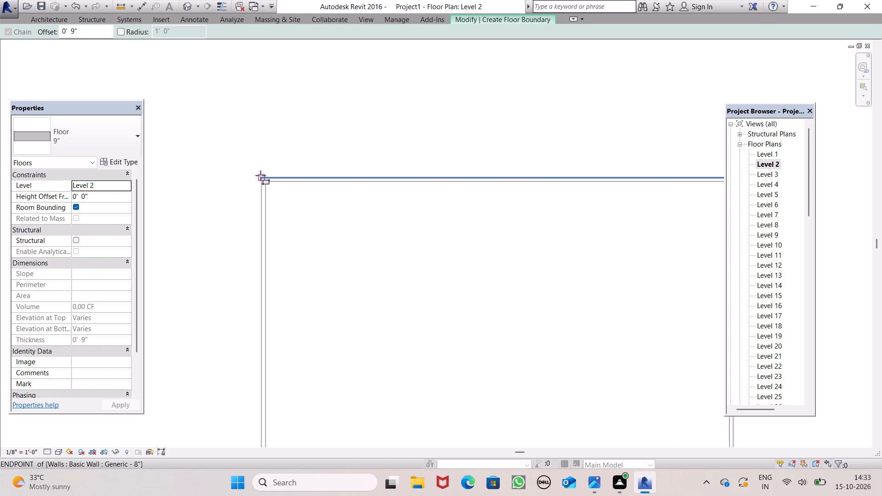
{"action": "left_click", "coordinate": [260, 175]}
{"action": "scroll", "coordinate": [386, 142], "scroll_direction": "down", "scroll_amount": 6}
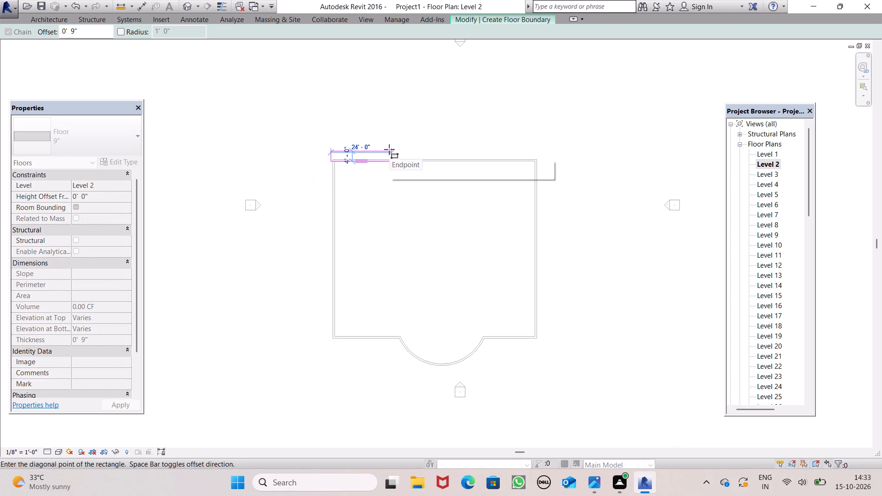
{"action": "scroll", "coordinate": [390, 149], "scroll_direction": "down", "scroll_amount": 3}
{"action": "scroll", "coordinate": [469, 279], "scroll_direction": "up", "scroll_amount": 6}
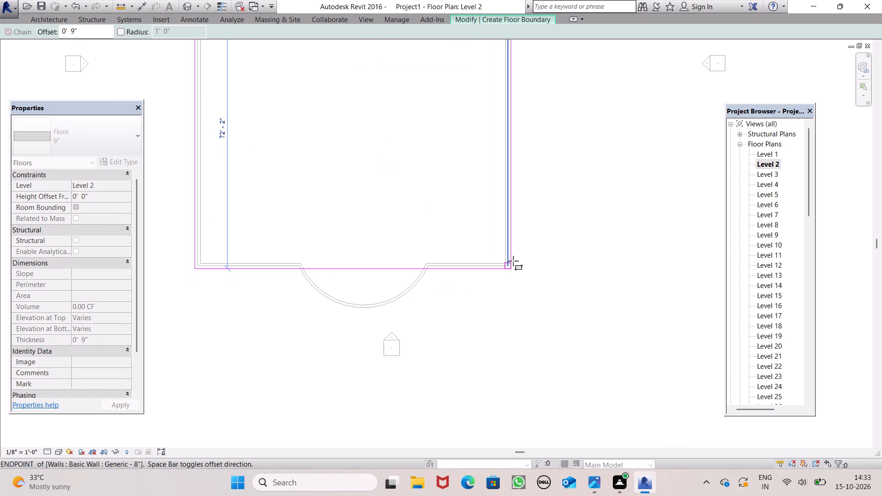
{"action": "scroll", "coordinate": [513, 261], "scroll_direction": "up", "scroll_amount": 13}
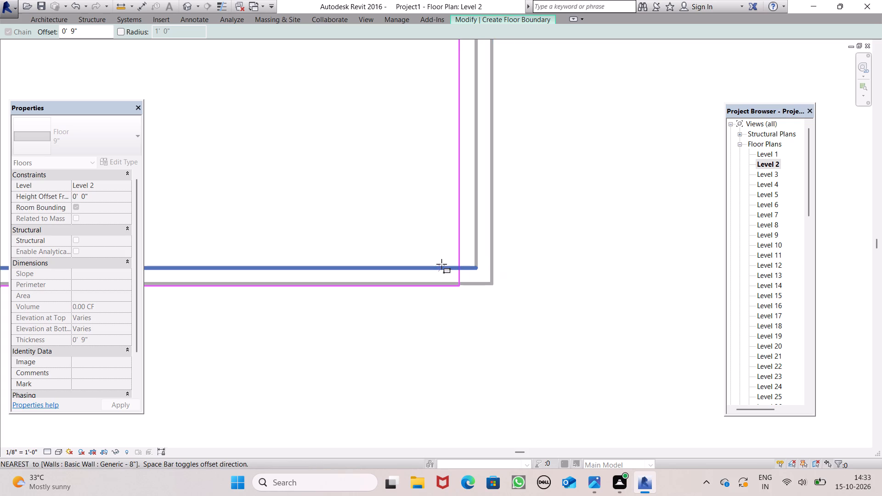
{"action": "scroll", "coordinate": [512, 279], "scroll_direction": "down", "scroll_amount": 3}
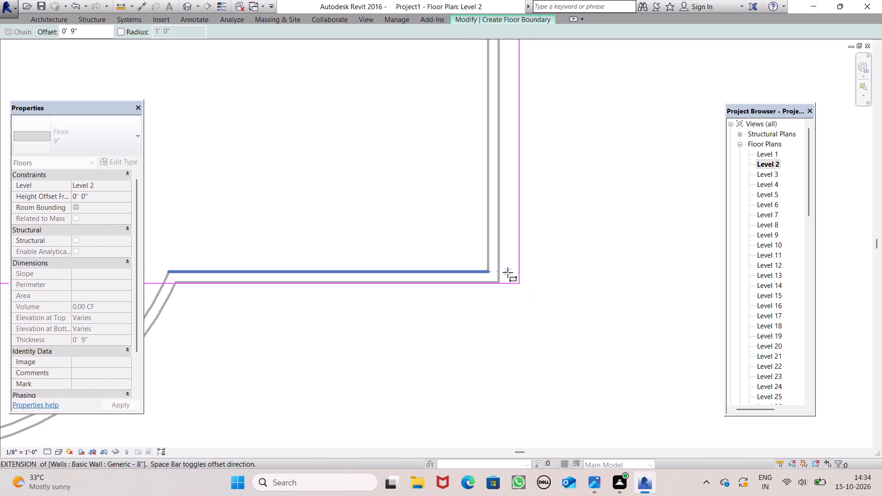
{"action": "scroll", "coordinate": [507, 279], "scroll_direction": "down", "scroll_amount": 4}
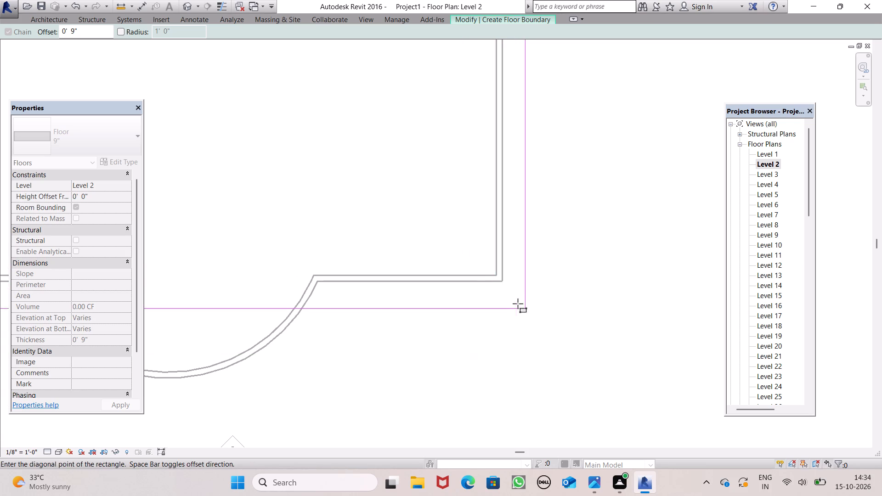
{"action": "scroll", "coordinate": [499, 285], "scroll_direction": "down", "scroll_amount": 1}
{"action": "scroll", "coordinate": [499, 285], "scroll_direction": "up", "scroll_amount": 1}
{"action": "scroll", "coordinate": [499, 285], "scroll_direction": "down", "scroll_amount": 1}
{"action": "scroll", "coordinate": [499, 285], "scroll_direction": "up", "scroll_amount": 1}
{"action": "scroll", "coordinate": [499, 285], "scroll_direction": "down", "scroll_amount": 1}
{"action": "scroll", "coordinate": [499, 285], "scroll_direction": "up", "scroll_amount": 1}
{"action": "scroll", "coordinate": [498, 291], "scroll_direction": "down", "scroll_amount": 2}
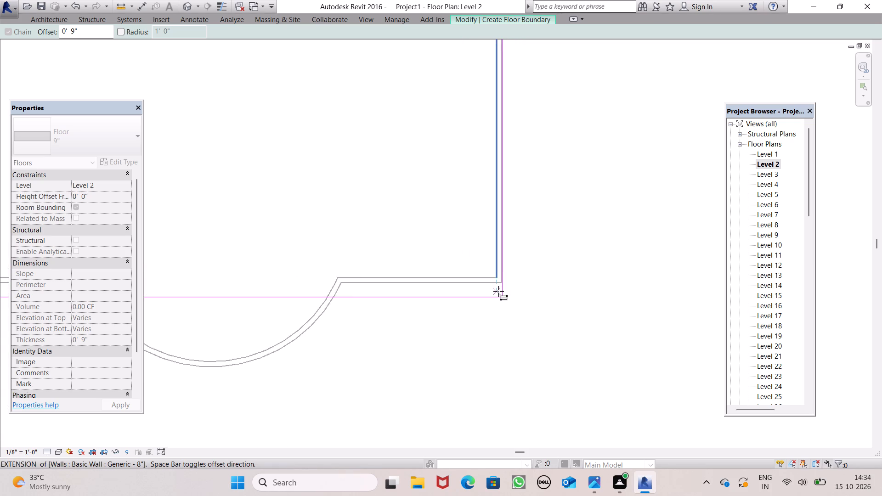
{"action": "scroll", "coordinate": [498, 291], "scroll_direction": "down", "scroll_amount": 11}
{"action": "middle_click_drag", "start_coordinate": [492, 311], "coordinate": [476, 329]}
{"action": "scroll", "coordinate": [476, 329], "scroll_direction": "up", "scroll_amount": 4}
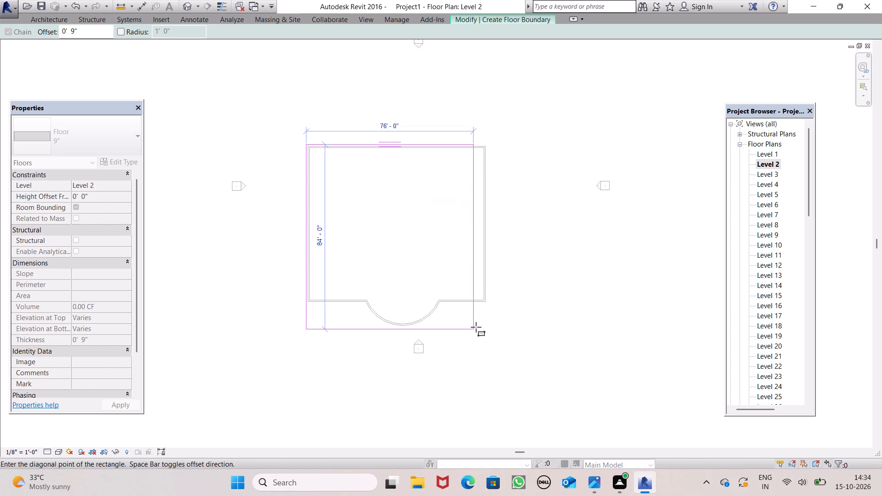
{"action": "scroll", "coordinate": [476, 327], "scroll_direction": "up", "scroll_amount": 3}
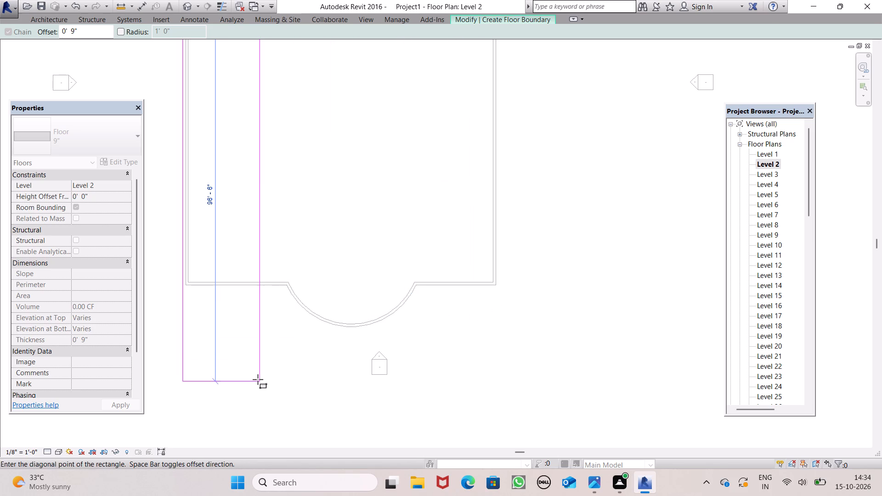
{"action": "scroll", "coordinate": [294, 275], "scroll_direction": "down", "scroll_amount": 3}
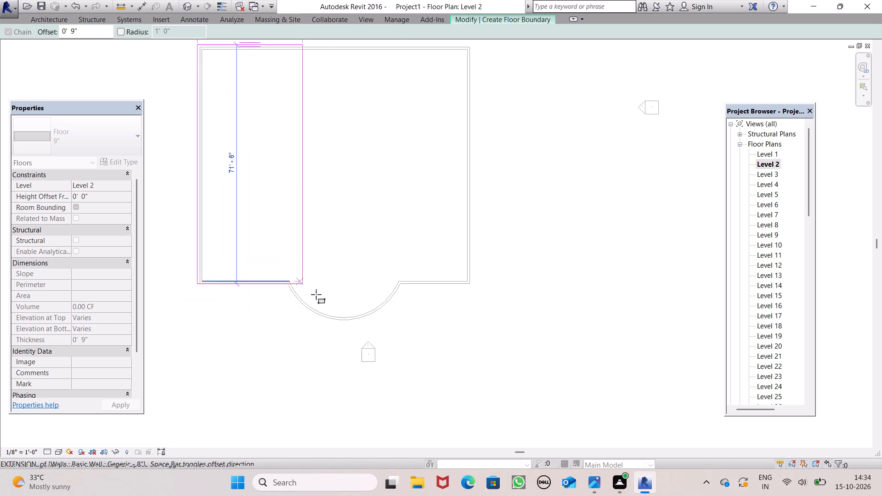
{"action": "scroll", "coordinate": [362, 330], "scroll_direction": "down", "scroll_amount": 1}
{"action": "scroll", "coordinate": [391, 314], "scroll_direction": "up", "scroll_amount": 5}
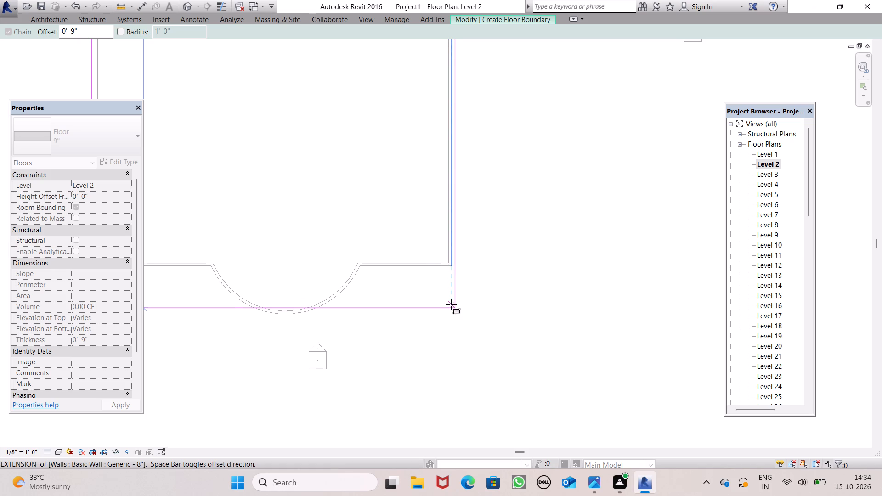
{"action": "left_click", "coordinate": [447, 310]}
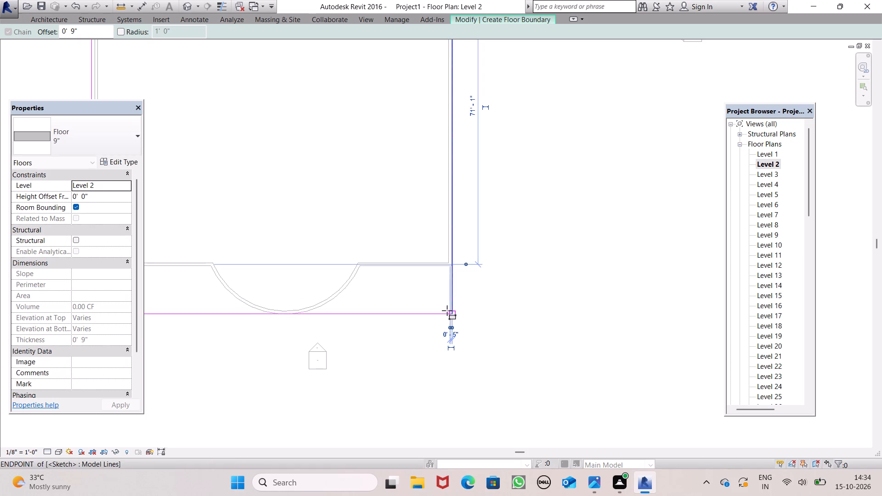
{"action": "left_click", "coordinate": [514, 16]}
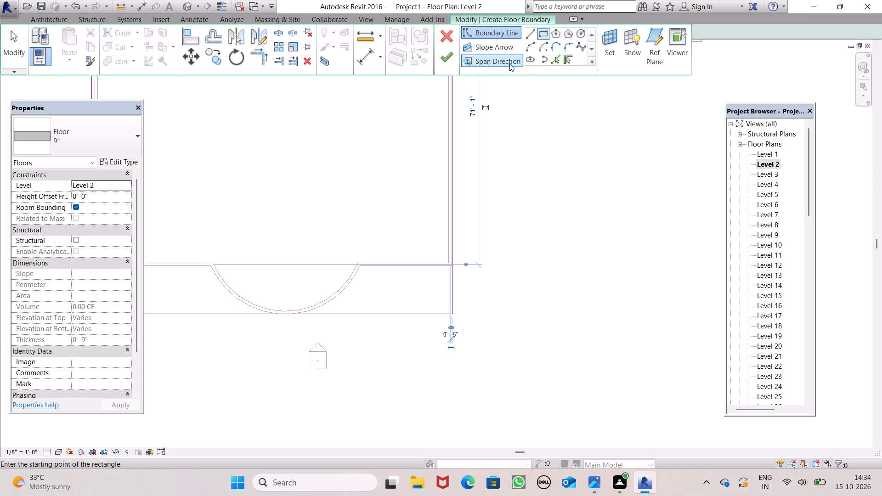
{"action": "left_click", "coordinate": [450, 60]}
{"action": "scroll", "coordinate": [492, 144], "scroll_direction": "down", "scroll_amount": 2}
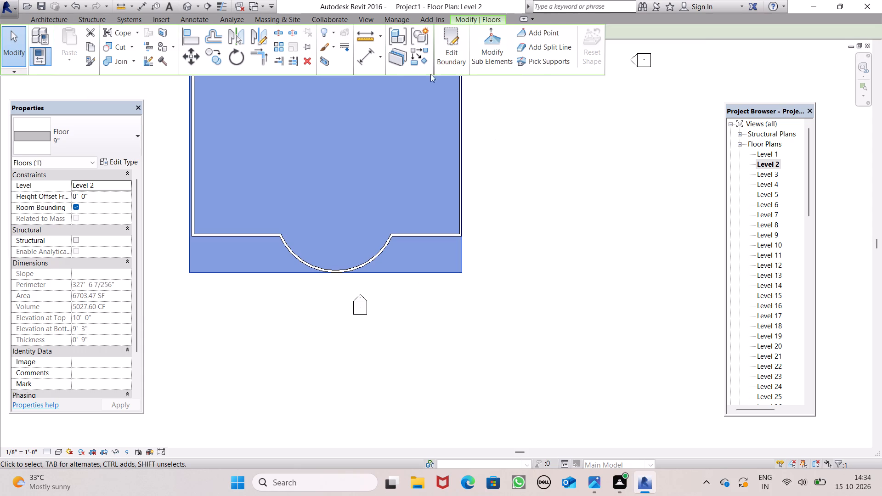
Open the default 3D view and examine the Level 2 floor slab near the base of the tower.
{"action": "left_click_drag", "start_coordinate": [178, 8], "coordinate": [182, 6]}
{"action": "left_click", "coordinate": [185, 4]}
{"action": "scroll", "coordinate": [377, 123], "scroll_direction": "down", "scroll_amount": 6}
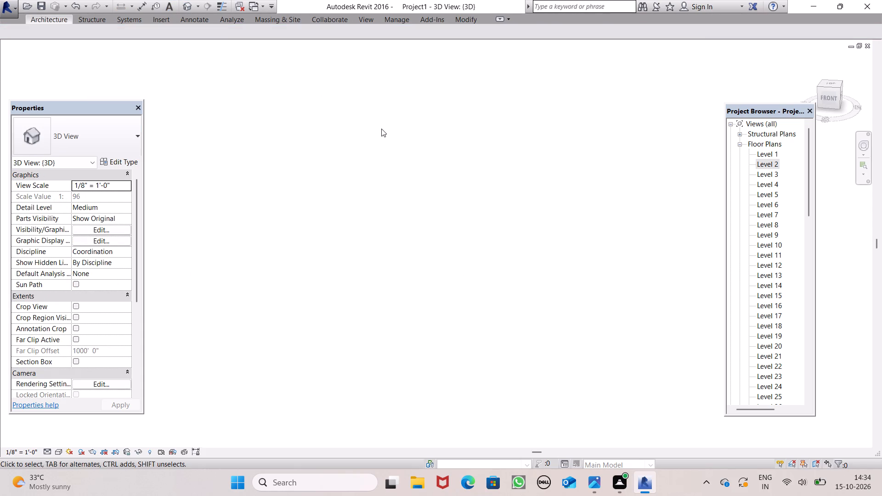
{"action": "left_click", "coordinate": [187, 6]}
{"action": "scroll", "coordinate": [437, 277], "scroll_direction": "down", "scroll_amount": 5}
{"action": "scroll", "coordinate": [411, 243], "scroll_direction": "down", "scroll_amount": 6}
{"action": "scroll", "coordinate": [419, 308], "scroll_direction": "down", "scroll_amount": 6}
{"action": "scroll", "coordinate": [263, 321], "scroll_direction": "up", "scroll_amount": 7}
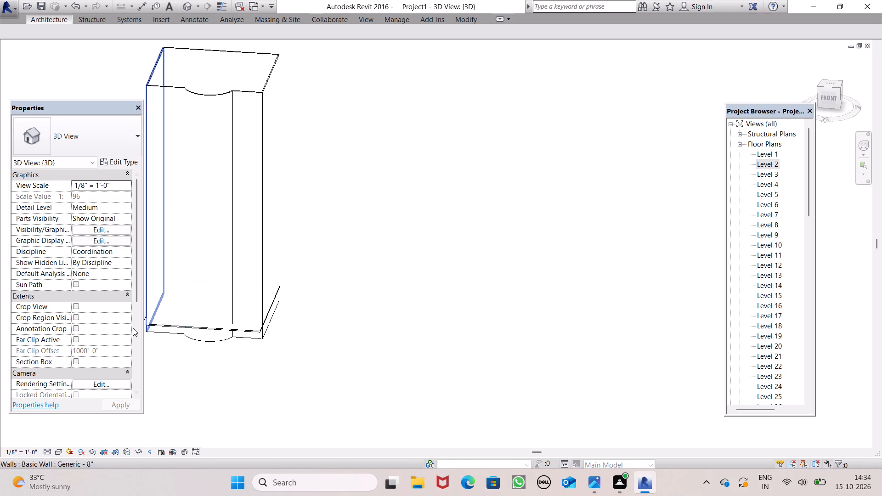
{"action": "scroll", "coordinate": [358, 326], "scroll_direction": "down", "scroll_amount": 3}
{"action": "scroll", "coordinate": [231, 334], "scroll_direction": "down", "scroll_amount": 1}
{"action": "scroll", "coordinate": [231, 334], "scroll_direction": "up", "scroll_amount": 5}
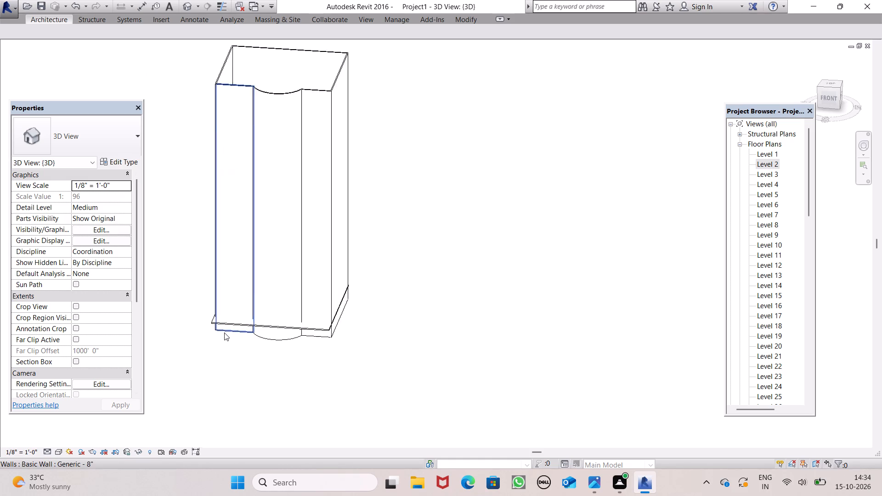
{"action": "scroll", "coordinate": [224, 333], "scroll_direction": "up", "scroll_amount": 10}
{"action": "scroll", "coordinate": [194, 344], "scroll_direction": "down", "scroll_amount": 1}
{"action": "scroll", "coordinate": [194, 344], "scroll_direction": "up", "scroll_amount": 1}
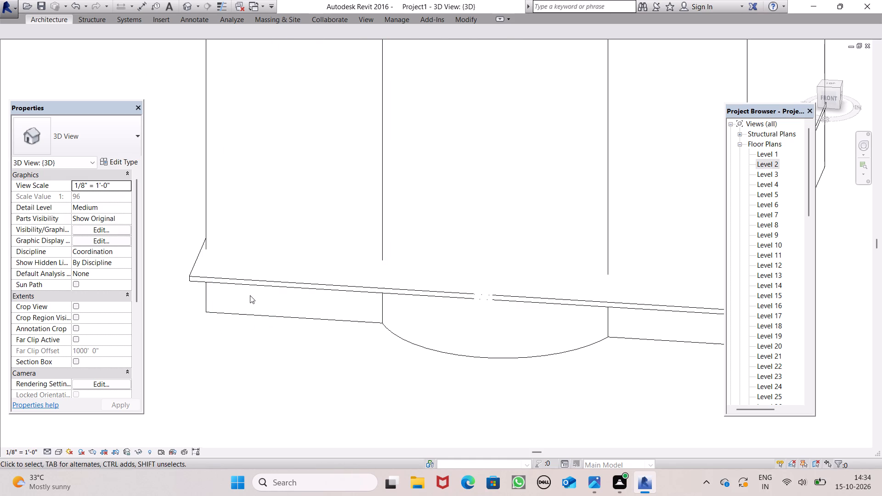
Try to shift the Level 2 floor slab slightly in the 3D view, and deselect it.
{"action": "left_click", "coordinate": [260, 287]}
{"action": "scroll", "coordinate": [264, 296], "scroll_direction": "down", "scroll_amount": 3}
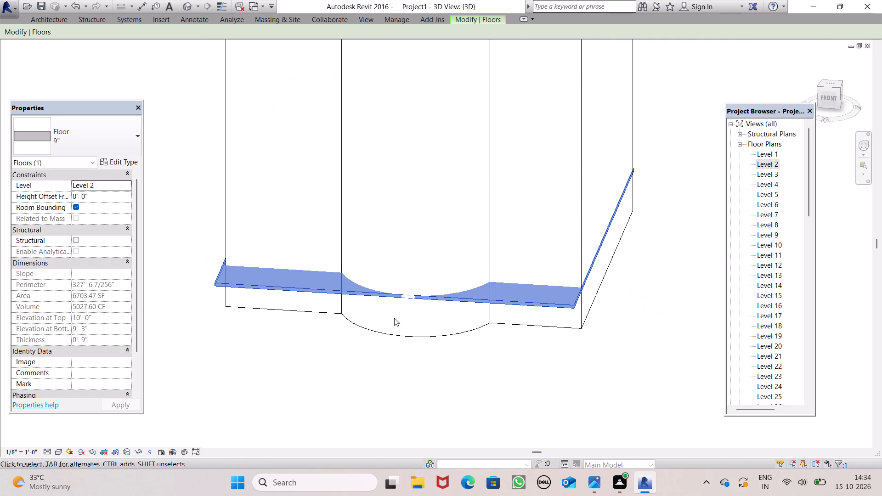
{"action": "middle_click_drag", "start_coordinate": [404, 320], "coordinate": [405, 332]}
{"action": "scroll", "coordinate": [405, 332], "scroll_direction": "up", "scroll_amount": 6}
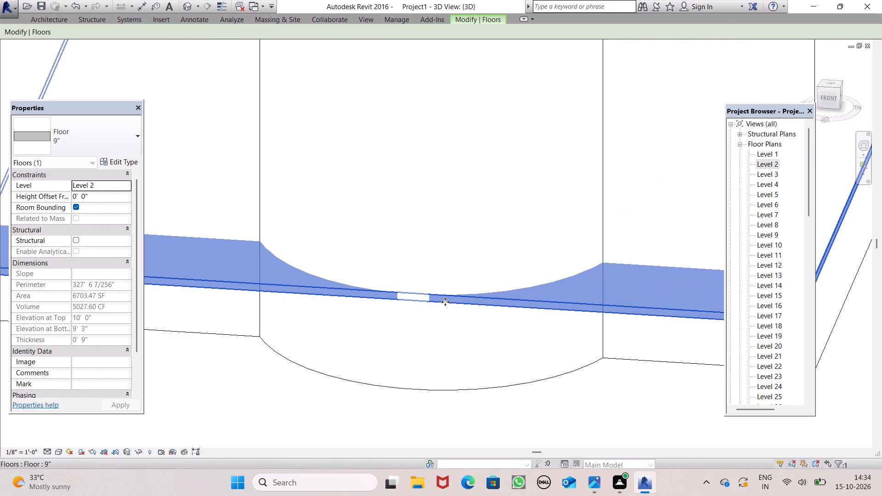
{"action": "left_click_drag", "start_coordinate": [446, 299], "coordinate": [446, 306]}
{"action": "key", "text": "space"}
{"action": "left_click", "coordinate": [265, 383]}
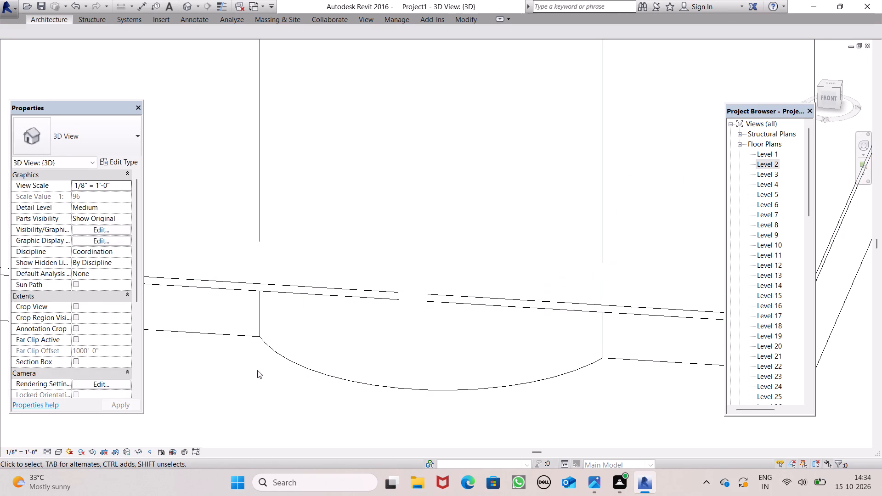
Look through the project's view list past the ceiling plans to the building elevations.
{"action": "scroll", "coordinate": [781, 335], "scroll_direction": "down", "scroll_amount": 15}
{"action": "scroll", "coordinate": [771, 333], "scroll_direction": "down", "scroll_amount": 15}
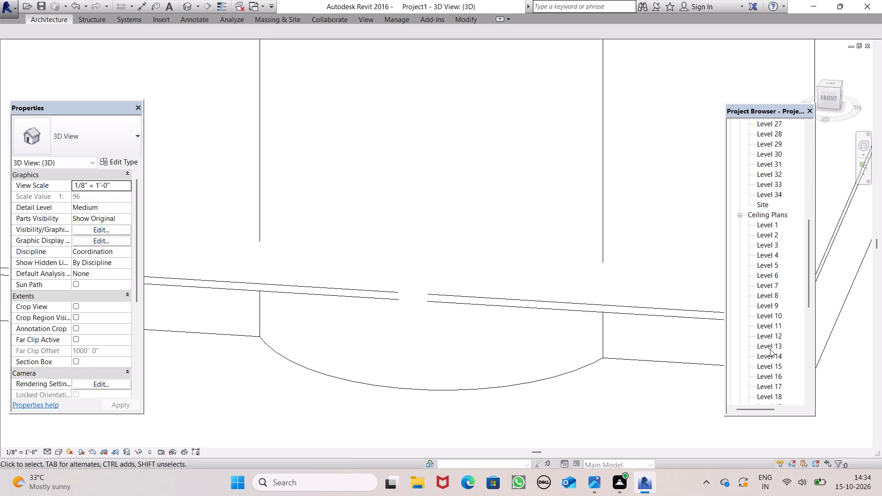
{"action": "scroll", "coordinate": [770, 345], "scroll_direction": "down", "scroll_amount": 18}
{"action": "scroll", "coordinate": [768, 348], "scroll_direction": "down", "scroll_amount": 4}
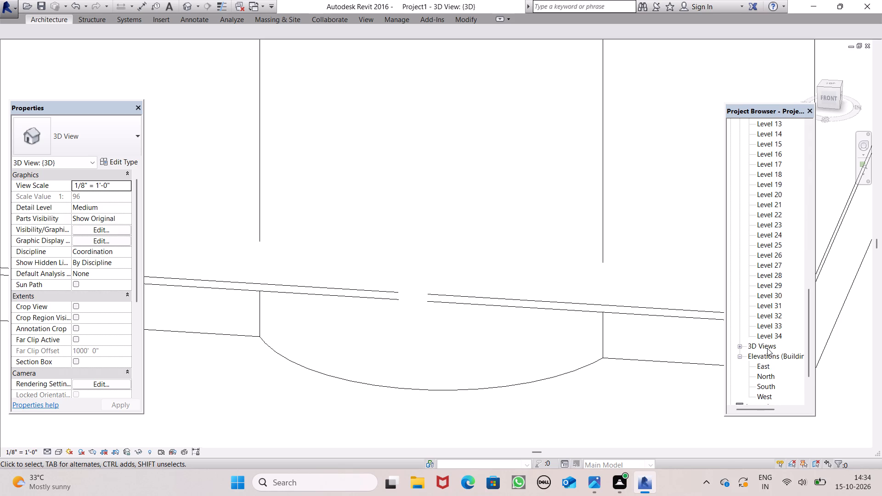
{"action": "scroll", "coordinate": [767, 348], "scroll_direction": "down", "scroll_amount": 6}
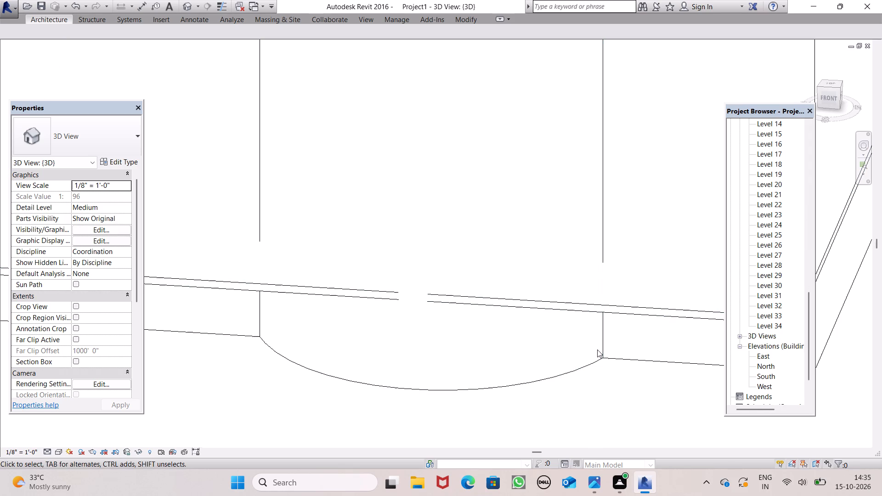
Select the Level 2 floor slab, examine how it meets the tower walls and curved bay in 3D, and deselect it.
{"action": "left_click", "coordinate": [677, 315]}
{"action": "scroll", "coordinate": [678, 260], "scroll_direction": "down", "scroll_amount": 1}
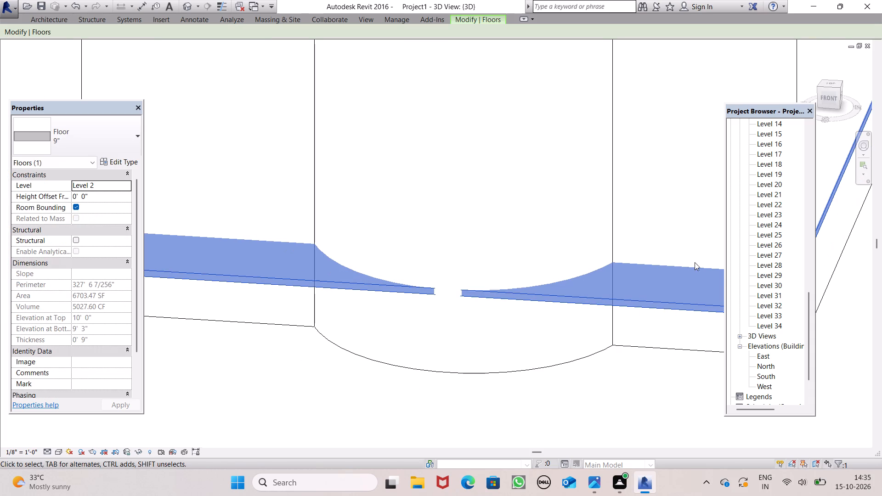
{"action": "scroll", "coordinate": [754, 213], "scroll_direction": "down", "scroll_amount": 2}
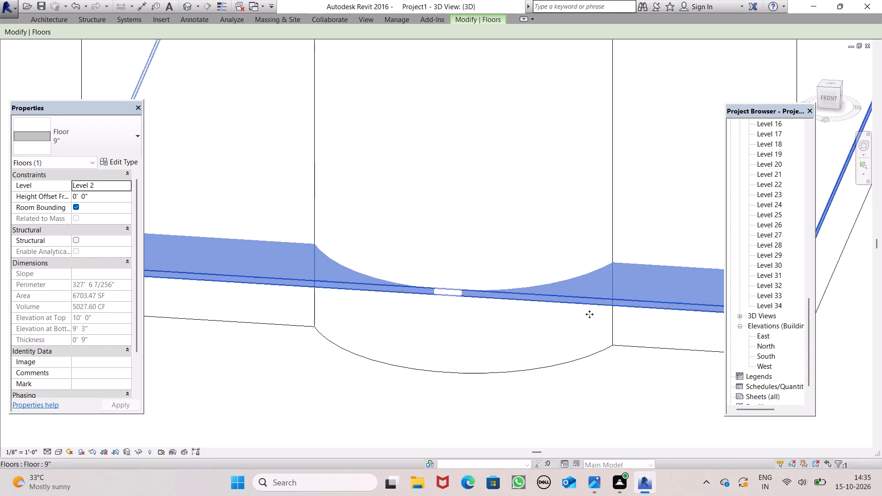
{"action": "scroll", "coordinate": [516, 289], "scroll_direction": "down", "scroll_amount": 3}
{"action": "scroll", "coordinate": [516, 289], "scroll_direction": "up", "scroll_amount": 1}
{"action": "scroll", "coordinate": [551, 271], "scroll_direction": "down", "scroll_amount": 11}
{"action": "scroll", "coordinate": [571, 307], "scroll_direction": "up", "scroll_amount": 2}
{"action": "scroll", "coordinate": [571, 307], "scroll_direction": "down", "scroll_amount": 1}
{"action": "scroll", "coordinate": [571, 307], "scroll_direction": "up", "scroll_amount": 5}
{"action": "scroll", "coordinate": [581, 285], "scroll_direction": "down", "scroll_amount": 1}
{"action": "scroll", "coordinate": [581, 285], "scroll_direction": "up", "scroll_amount": 2}
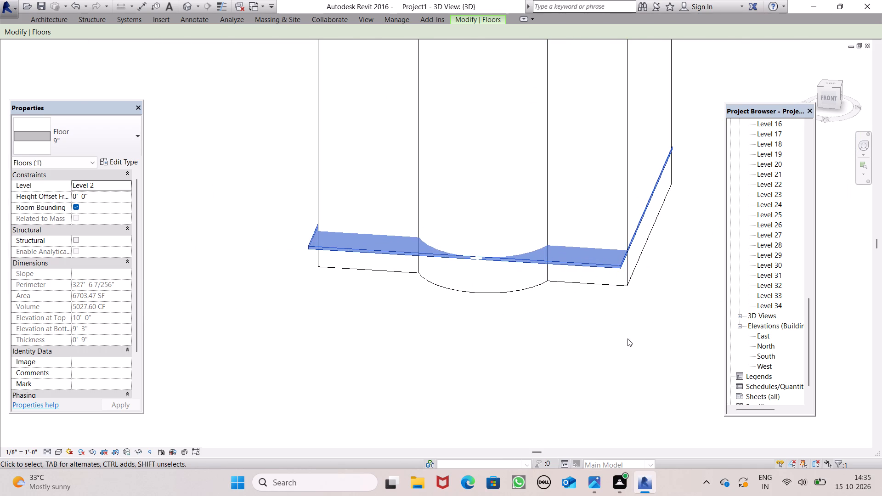
{"action": "left_click", "coordinate": [628, 338]}
{"action": "scroll", "coordinate": [618, 309], "scroll_direction": "up", "scroll_amount": 1}
{"action": "middle_click_drag", "start_coordinate": [618, 309], "coordinate": [614, 359]}
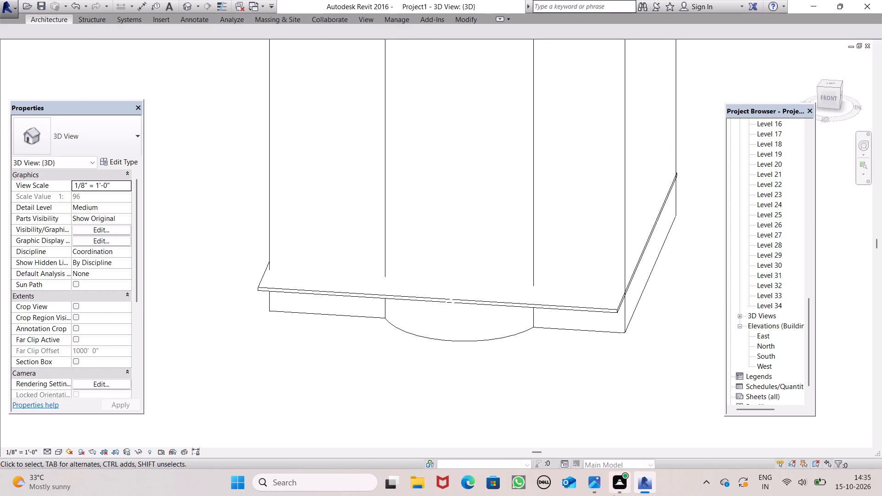
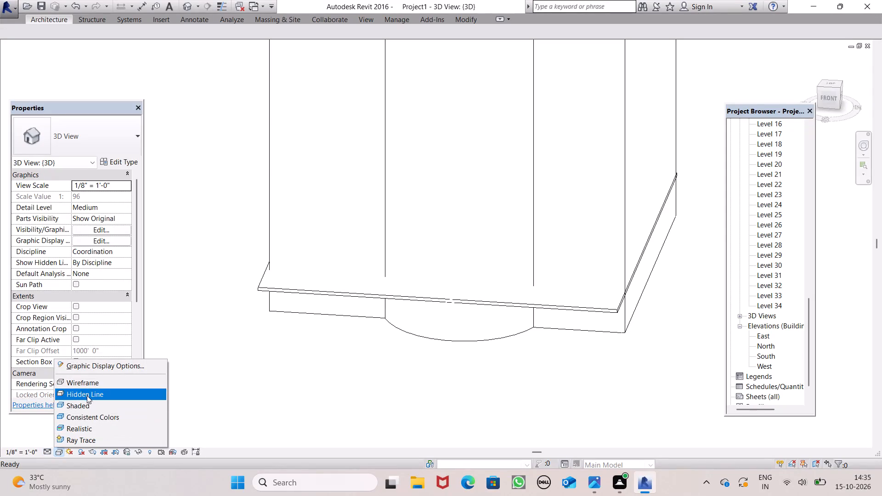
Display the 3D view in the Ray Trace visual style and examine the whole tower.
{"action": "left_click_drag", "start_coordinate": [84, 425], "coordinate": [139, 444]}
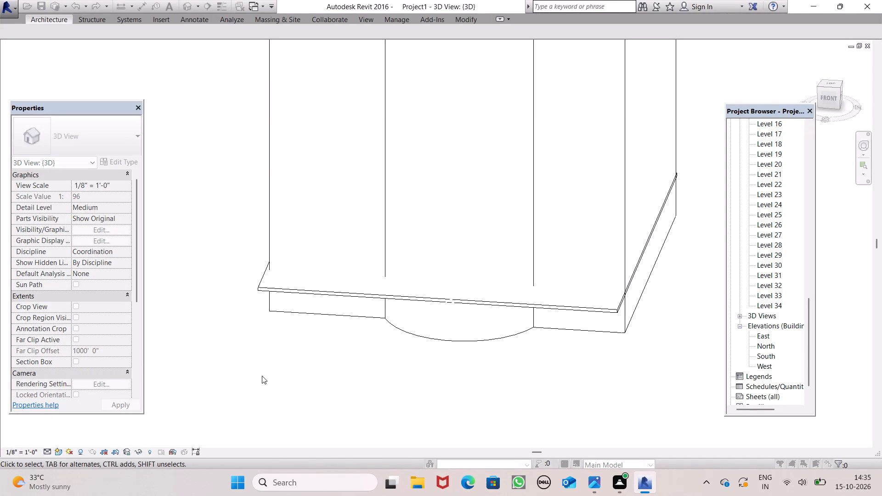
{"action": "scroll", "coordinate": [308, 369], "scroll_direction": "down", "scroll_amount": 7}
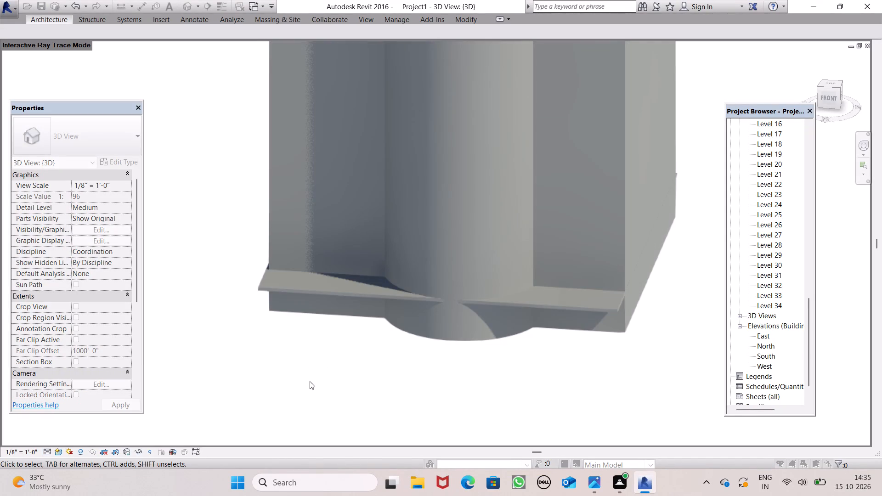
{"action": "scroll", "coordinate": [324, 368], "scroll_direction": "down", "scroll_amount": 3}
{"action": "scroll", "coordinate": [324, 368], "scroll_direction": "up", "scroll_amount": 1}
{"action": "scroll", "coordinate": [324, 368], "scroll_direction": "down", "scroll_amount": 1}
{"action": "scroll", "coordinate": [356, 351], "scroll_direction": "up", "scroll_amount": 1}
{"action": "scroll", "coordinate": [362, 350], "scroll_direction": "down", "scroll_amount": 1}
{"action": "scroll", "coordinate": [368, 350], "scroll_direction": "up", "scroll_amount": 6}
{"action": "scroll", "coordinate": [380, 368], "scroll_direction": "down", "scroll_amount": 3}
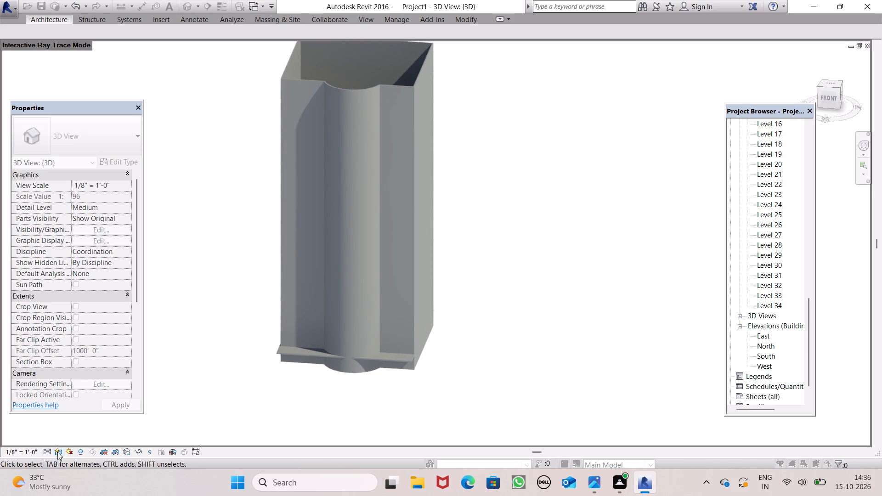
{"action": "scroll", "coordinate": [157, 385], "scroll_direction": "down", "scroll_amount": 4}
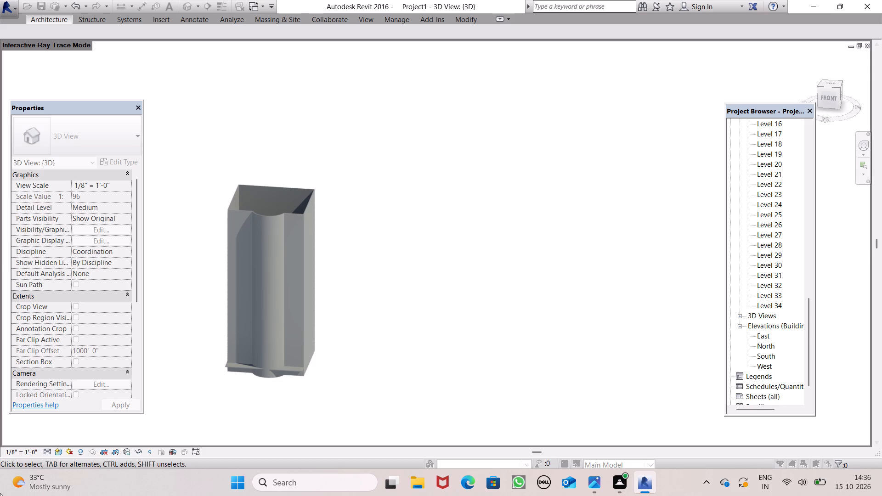
Expand the ribbon to show its full tool set and close the interactive Ray Trace mode.
{"action": "left_click", "coordinate": [498, 20]}
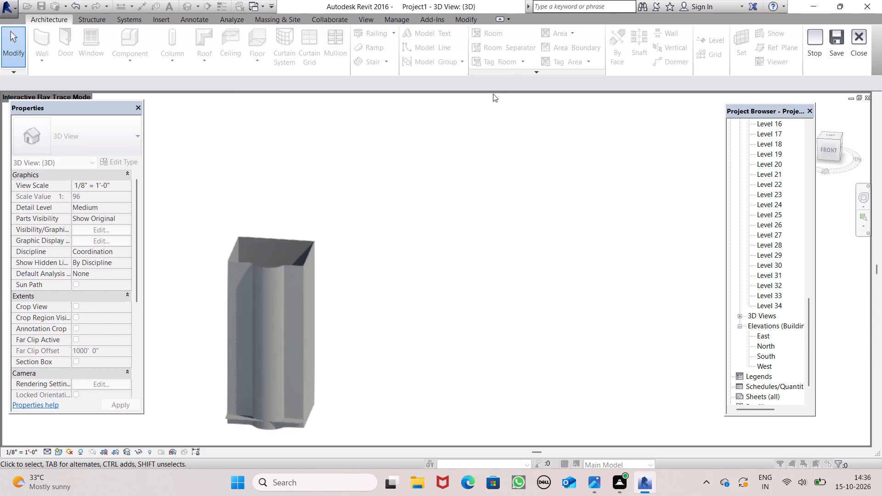
{"action": "left_click", "coordinate": [464, 151]}
{"action": "left_click", "coordinate": [496, 18]}
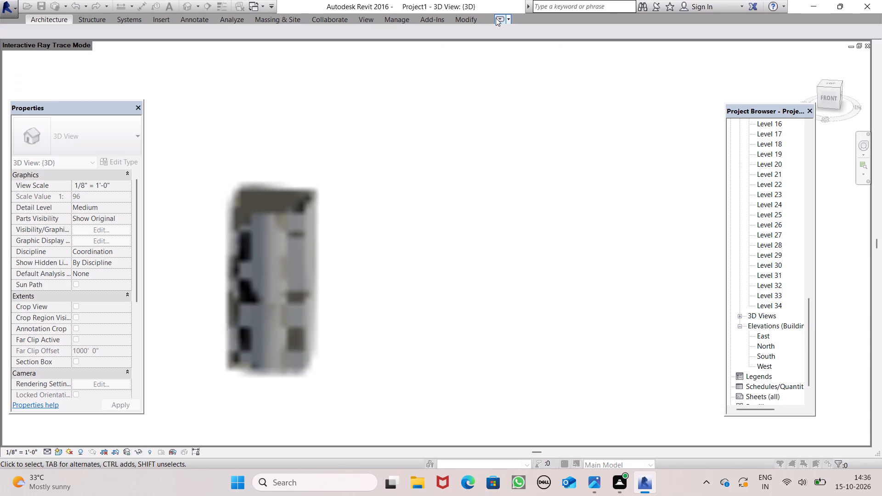
{"action": "double_click", "coordinate": [496, 18]}
{"action": "triple_click", "coordinate": [500, 17]}
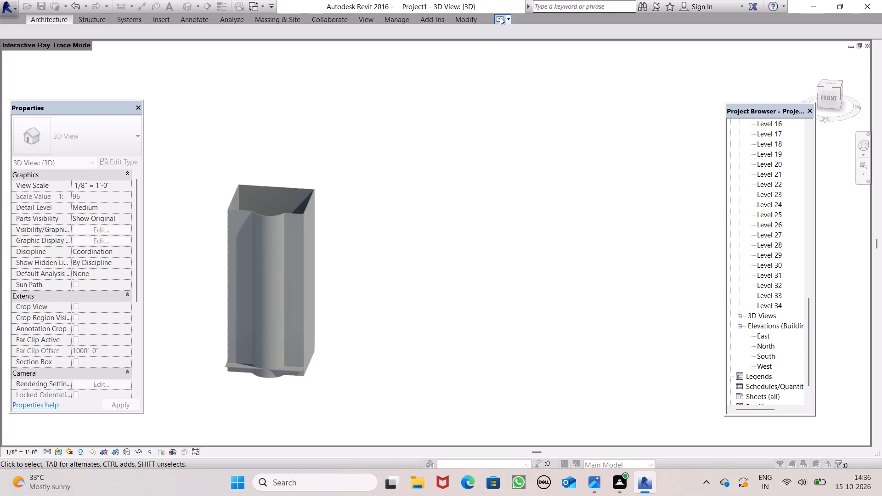
{"action": "double_click", "coordinate": [484, 172]}
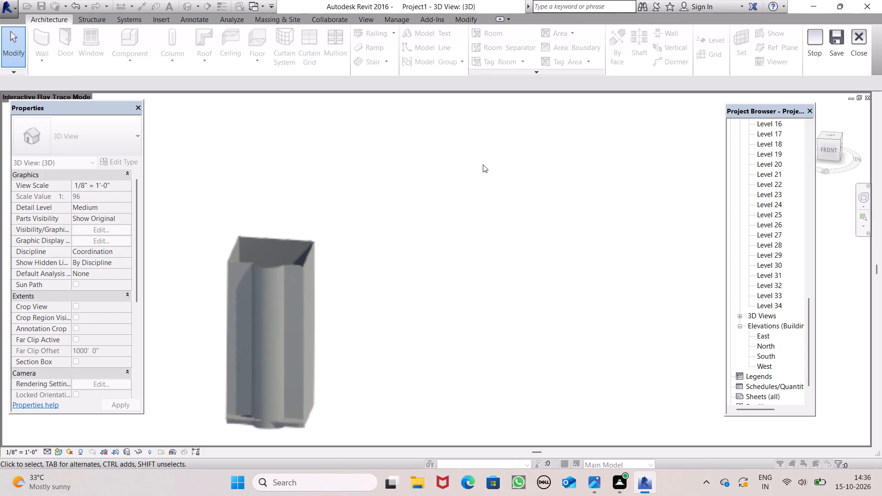
{"action": "double_click", "coordinate": [472, 176]}
{"action": "left_click", "coordinate": [862, 42]}
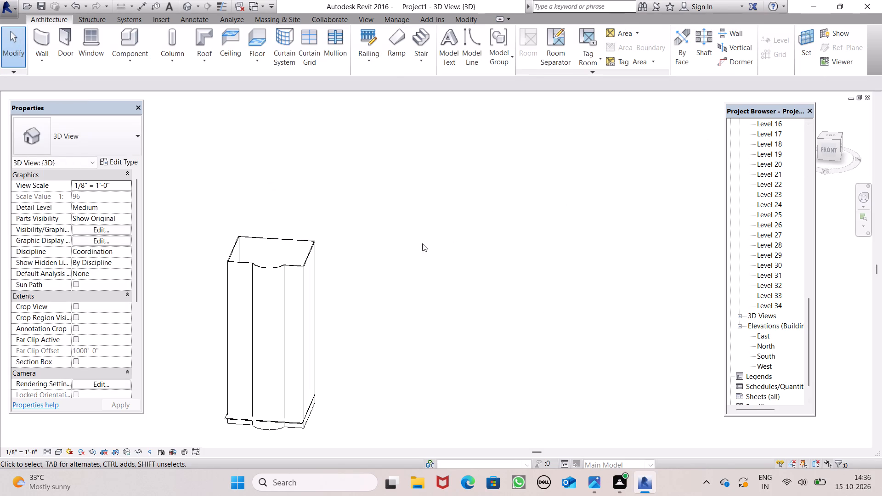
Set the 3D view's visual style to Shaded.
{"action": "scroll", "coordinate": [425, 219], "scroll_direction": "down", "scroll_amount": 1}
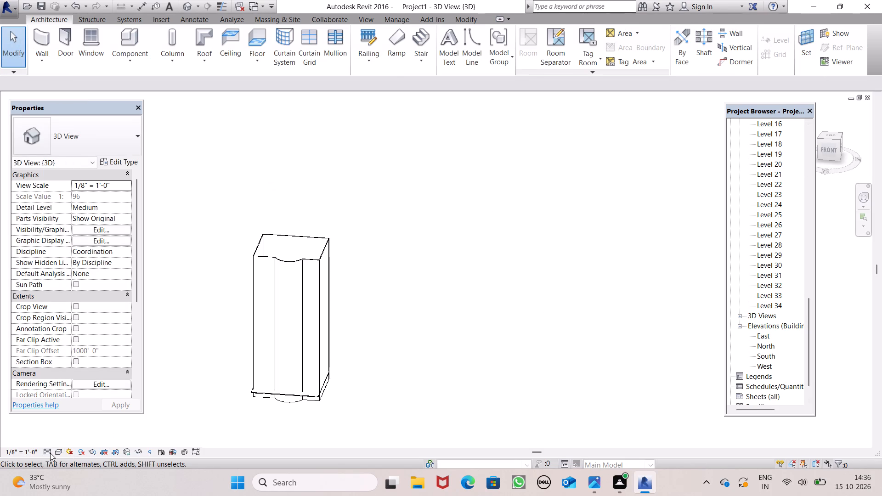
{"action": "left_click", "coordinate": [58, 452]}
{"action": "left_click", "coordinate": [83, 406]}
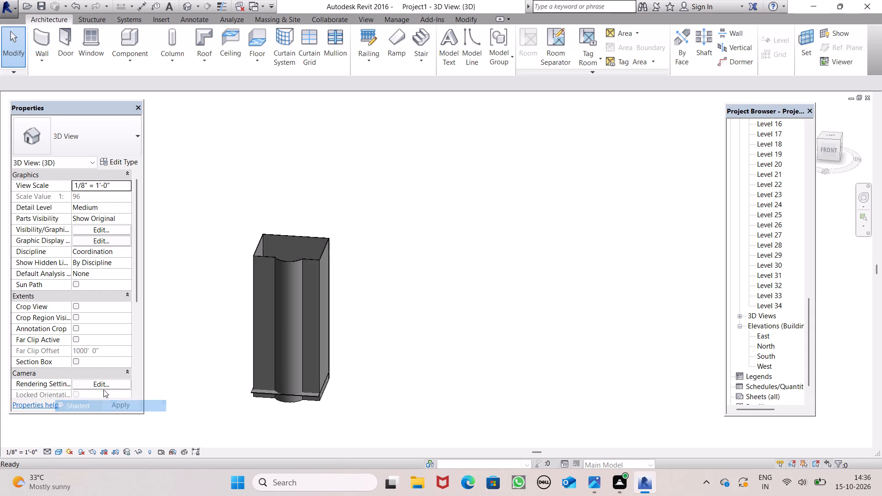
Select the Level 2 floor slab that projects beyond the walls beside the curved bay at the tower's base.
{"action": "left_click", "coordinate": [343, 340]}
{"action": "scroll", "coordinate": [304, 417], "scroll_direction": "up", "scroll_amount": 10}
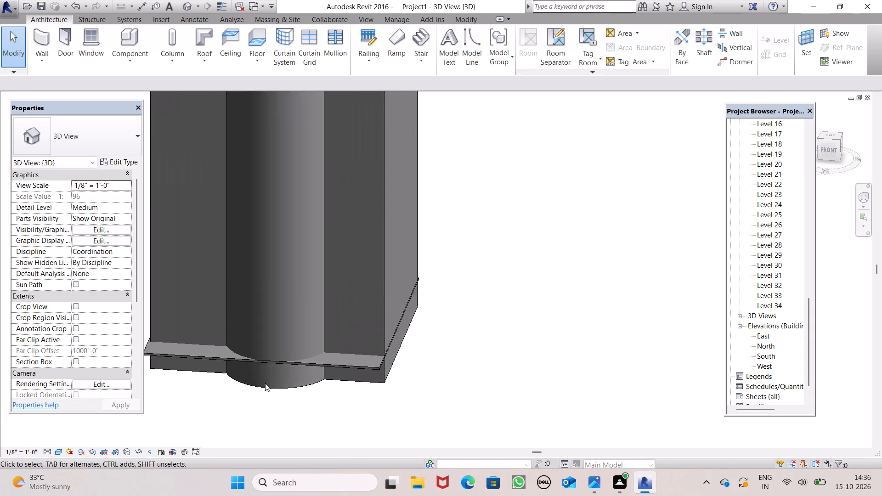
{"action": "scroll", "coordinate": [265, 383], "scroll_direction": "up", "scroll_amount": 2}
{"action": "scroll", "coordinate": [350, 342], "scroll_direction": "up", "scroll_amount": 5}
{"action": "scroll", "coordinate": [350, 342], "scroll_direction": "down", "scroll_amount": 1}
{"action": "scroll", "coordinate": [350, 342], "scroll_direction": "up", "scroll_amount": 1}
{"action": "left_click", "coordinate": [364, 378]}
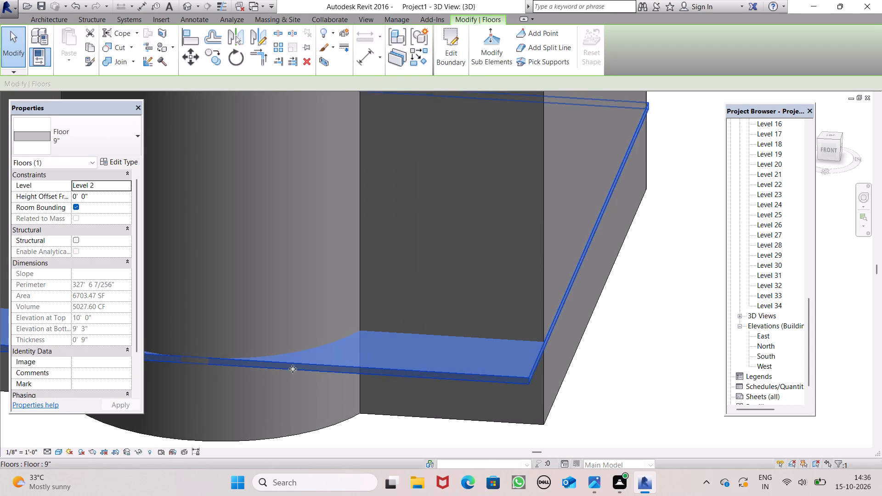
{"action": "scroll", "coordinate": [512, 203], "scroll_direction": "down", "scroll_amount": 1}
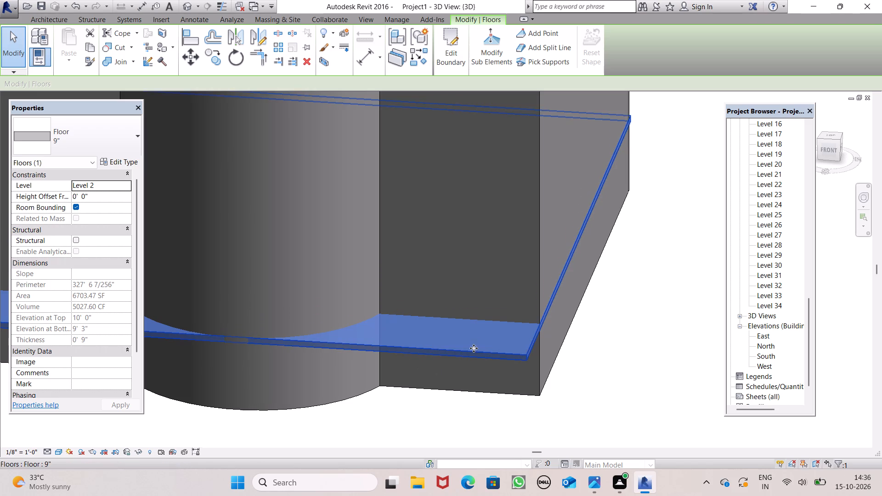
Open the Level 2 floor plan view.
{"action": "scroll", "coordinate": [754, 276], "scroll_direction": "down", "scroll_amount": 4}
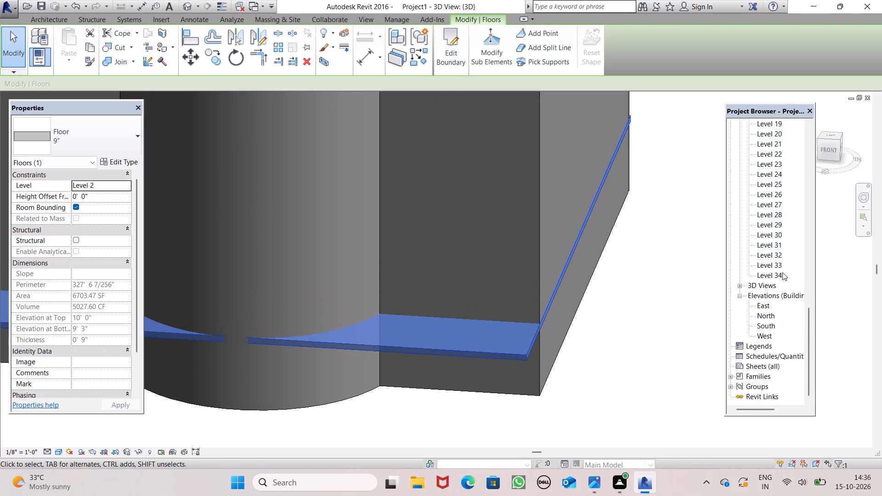
{"action": "scroll", "coordinate": [781, 278], "scroll_direction": "up", "scroll_amount": 6}
{"action": "middle_click", "coordinate": [780, 280]}
{"action": "scroll", "coordinate": [780, 282], "scroll_direction": "up", "scroll_amount": 12}
{"action": "scroll", "coordinate": [780, 275], "scroll_direction": "down", "scroll_amount": 1}
{"action": "scroll", "coordinate": [781, 252], "scroll_direction": "up", "scroll_amount": 1}
{"action": "scroll", "coordinate": [780, 207], "scroll_direction": "up", "scroll_amount": 5}
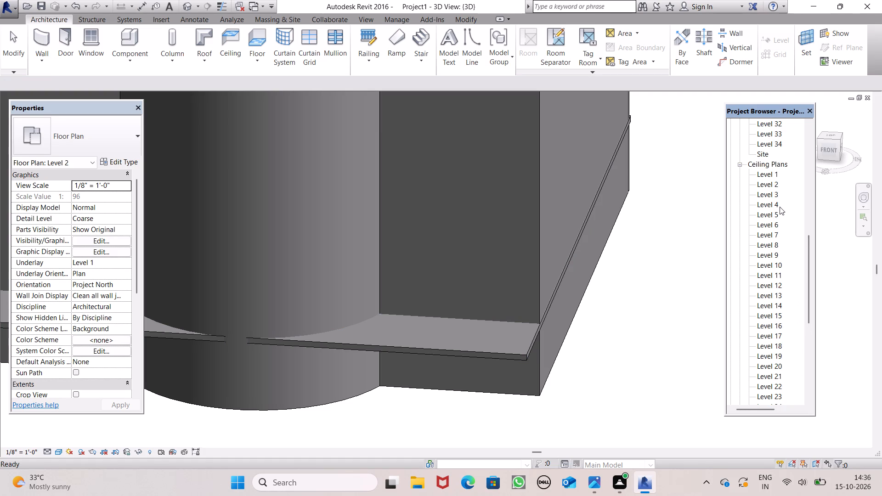
{"action": "scroll", "coordinate": [780, 207], "scroll_direction": "up", "scroll_amount": 11}
{"action": "scroll", "coordinate": [780, 207], "scroll_direction": "down", "scroll_amount": 1}
{"action": "scroll", "coordinate": [865, 245], "scroll_direction": "up", "scroll_amount": 11}
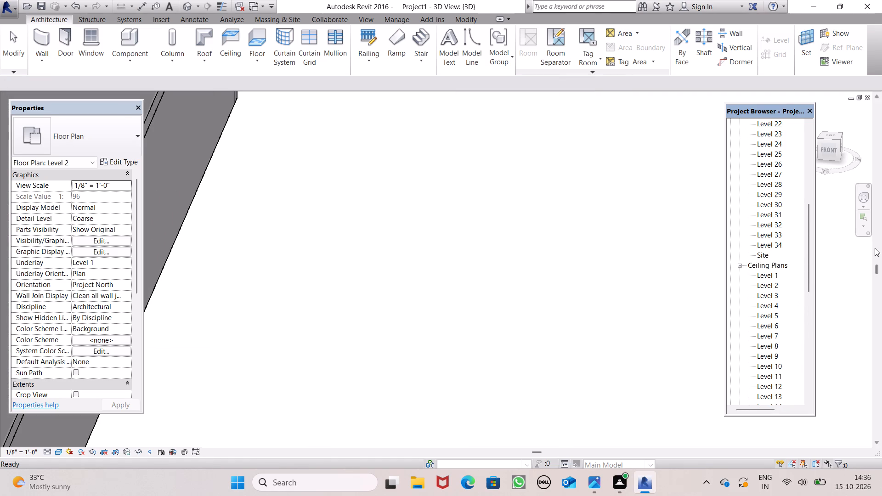
{"action": "scroll", "coordinate": [741, 251], "scroll_direction": "up", "scroll_amount": 4}
{"action": "scroll", "coordinate": [745, 250], "scroll_direction": "down", "scroll_amount": 1}
{"action": "scroll", "coordinate": [746, 250], "scroll_direction": "up", "scroll_amount": 5}
{"action": "scroll", "coordinate": [758, 235], "scroll_direction": "down", "scroll_amount": 1}
{"action": "scroll", "coordinate": [760, 237], "scroll_direction": "up", "scroll_amount": 6}
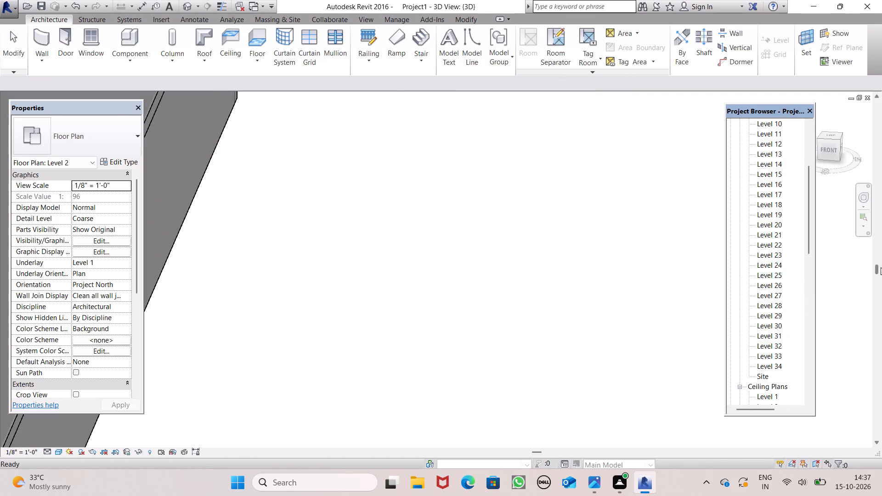
{"action": "scroll", "coordinate": [881, 267], "scroll_direction": "up", "scroll_amount": 4}
{"action": "scroll", "coordinate": [881, 251], "scroll_direction": "down", "scroll_amount": 1}
{"action": "scroll", "coordinate": [881, 251], "scroll_direction": "up", "scroll_amount": 5}
{"action": "scroll", "coordinate": [761, 139], "scroll_direction": "up", "scroll_amount": 11}
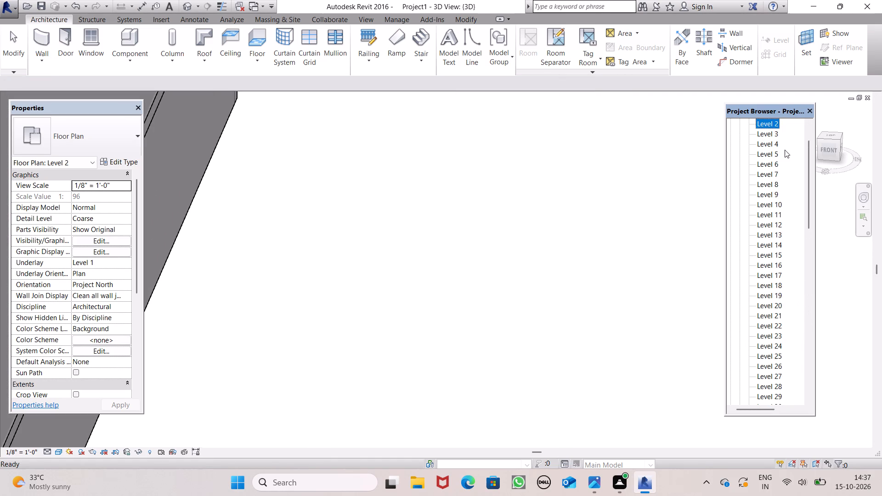
{"action": "scroll", "coordinate": [785, 150], "scroll_direction": "up", "scroll_amount": 5}
{"action": "double_click", "coordinate": [769, 168]}
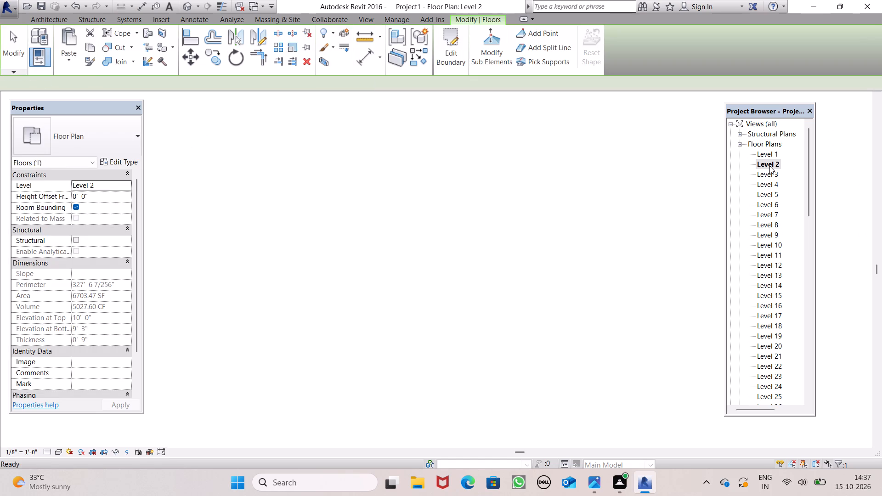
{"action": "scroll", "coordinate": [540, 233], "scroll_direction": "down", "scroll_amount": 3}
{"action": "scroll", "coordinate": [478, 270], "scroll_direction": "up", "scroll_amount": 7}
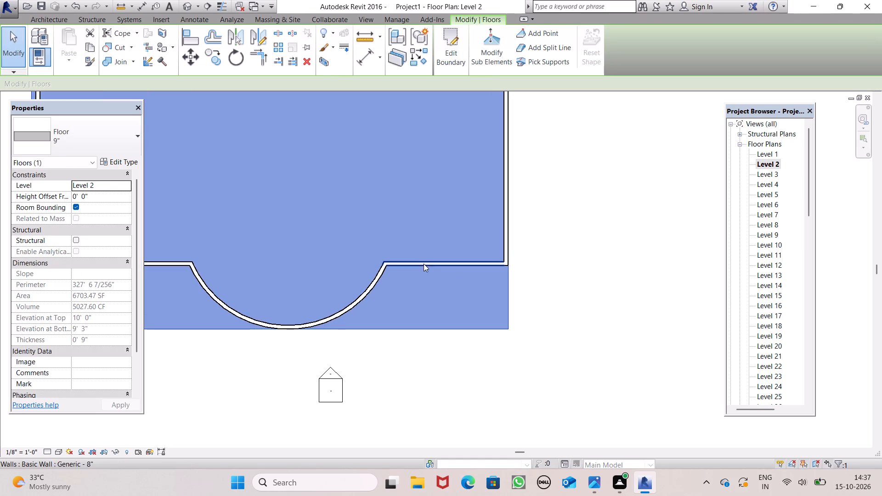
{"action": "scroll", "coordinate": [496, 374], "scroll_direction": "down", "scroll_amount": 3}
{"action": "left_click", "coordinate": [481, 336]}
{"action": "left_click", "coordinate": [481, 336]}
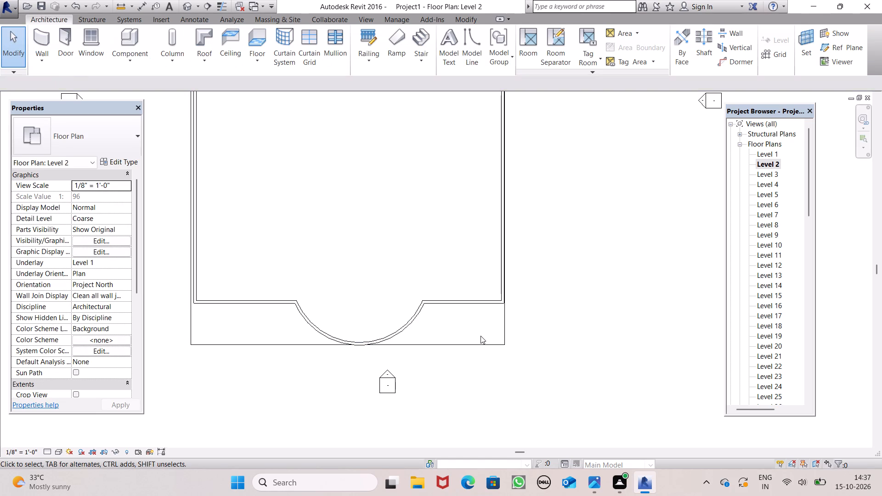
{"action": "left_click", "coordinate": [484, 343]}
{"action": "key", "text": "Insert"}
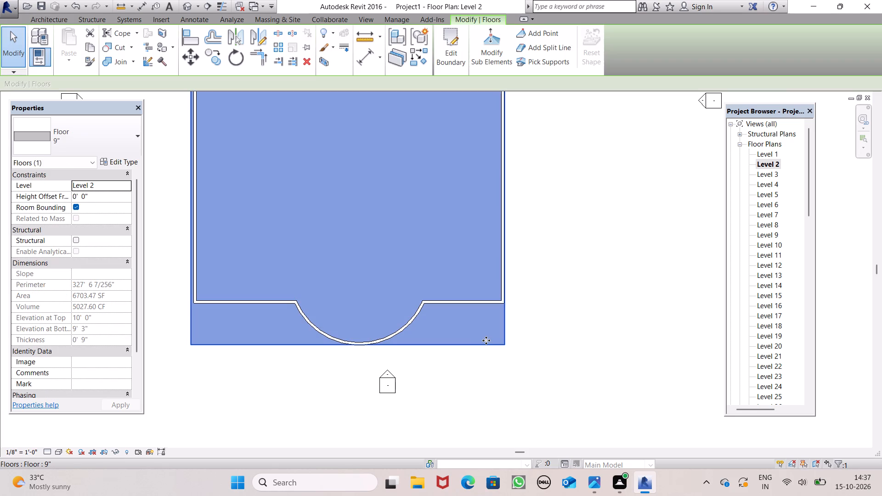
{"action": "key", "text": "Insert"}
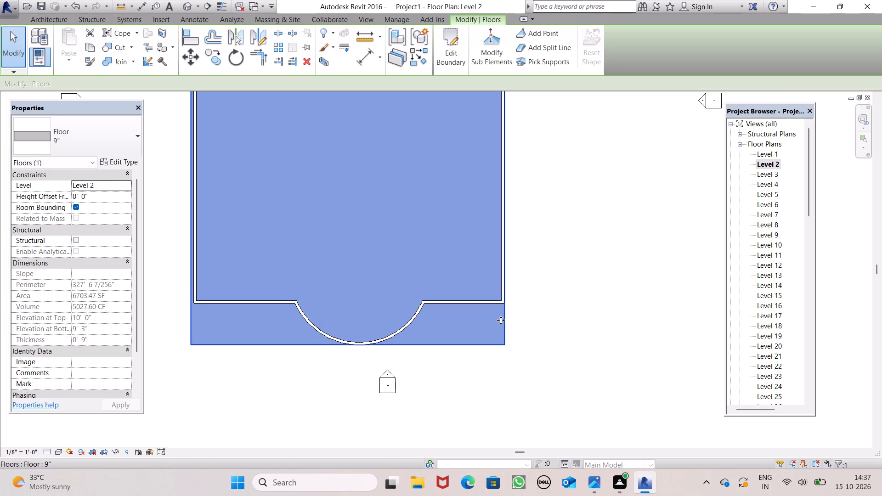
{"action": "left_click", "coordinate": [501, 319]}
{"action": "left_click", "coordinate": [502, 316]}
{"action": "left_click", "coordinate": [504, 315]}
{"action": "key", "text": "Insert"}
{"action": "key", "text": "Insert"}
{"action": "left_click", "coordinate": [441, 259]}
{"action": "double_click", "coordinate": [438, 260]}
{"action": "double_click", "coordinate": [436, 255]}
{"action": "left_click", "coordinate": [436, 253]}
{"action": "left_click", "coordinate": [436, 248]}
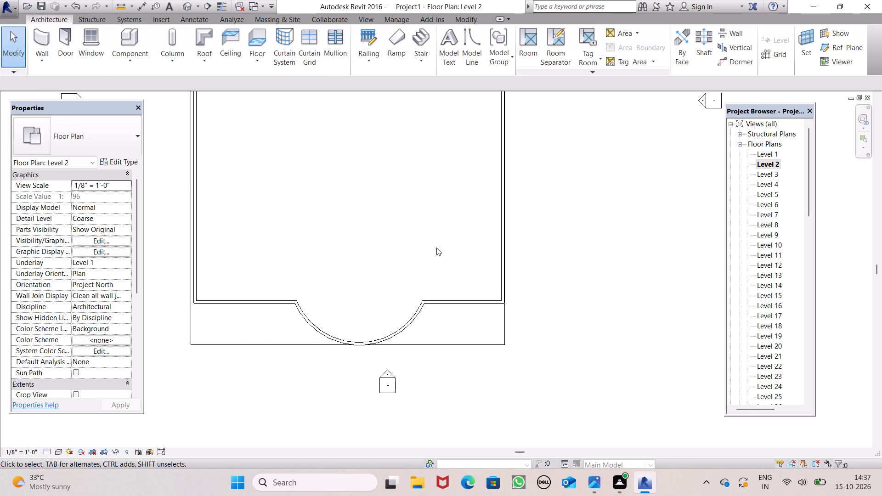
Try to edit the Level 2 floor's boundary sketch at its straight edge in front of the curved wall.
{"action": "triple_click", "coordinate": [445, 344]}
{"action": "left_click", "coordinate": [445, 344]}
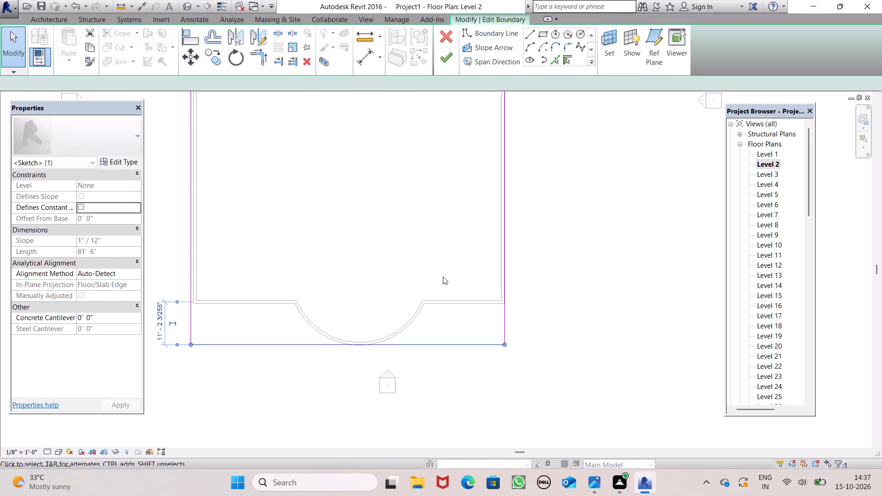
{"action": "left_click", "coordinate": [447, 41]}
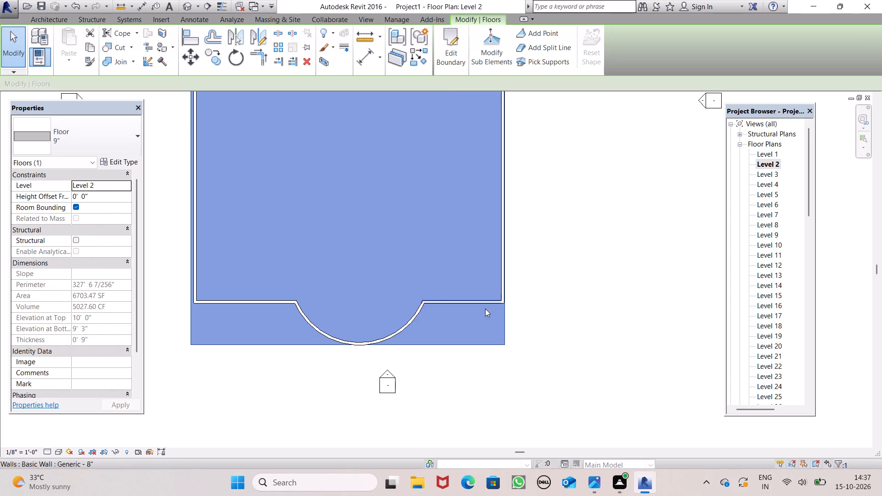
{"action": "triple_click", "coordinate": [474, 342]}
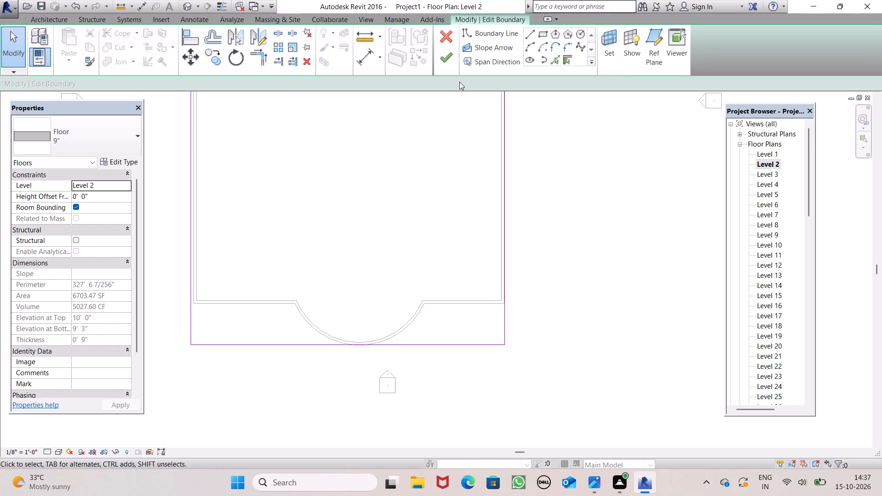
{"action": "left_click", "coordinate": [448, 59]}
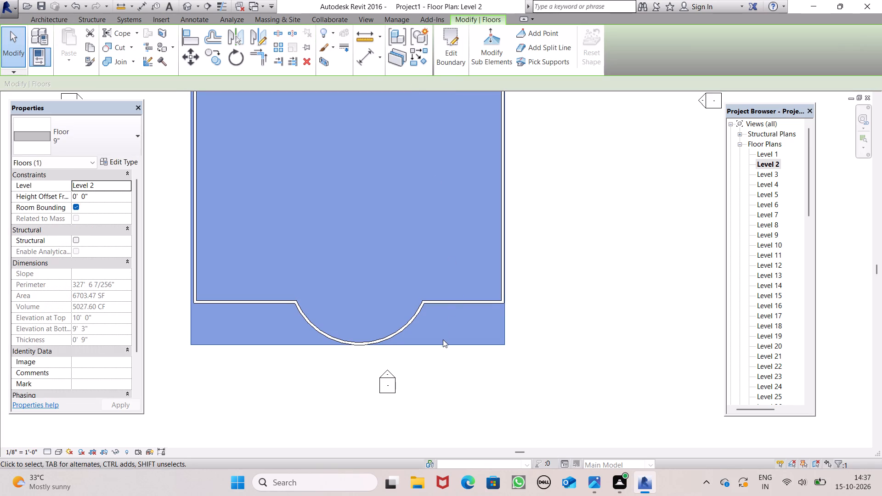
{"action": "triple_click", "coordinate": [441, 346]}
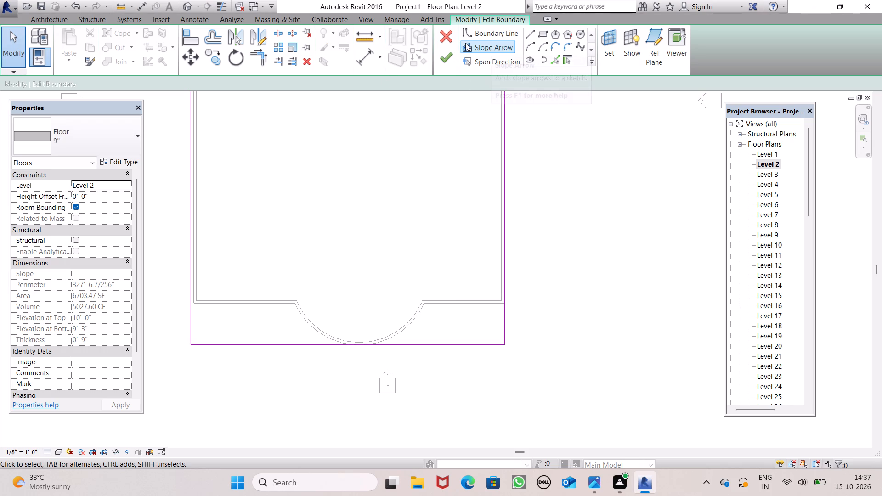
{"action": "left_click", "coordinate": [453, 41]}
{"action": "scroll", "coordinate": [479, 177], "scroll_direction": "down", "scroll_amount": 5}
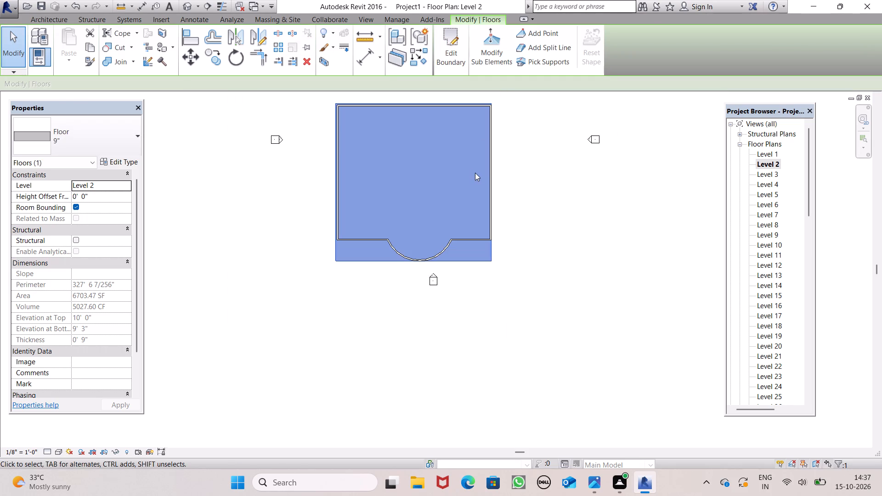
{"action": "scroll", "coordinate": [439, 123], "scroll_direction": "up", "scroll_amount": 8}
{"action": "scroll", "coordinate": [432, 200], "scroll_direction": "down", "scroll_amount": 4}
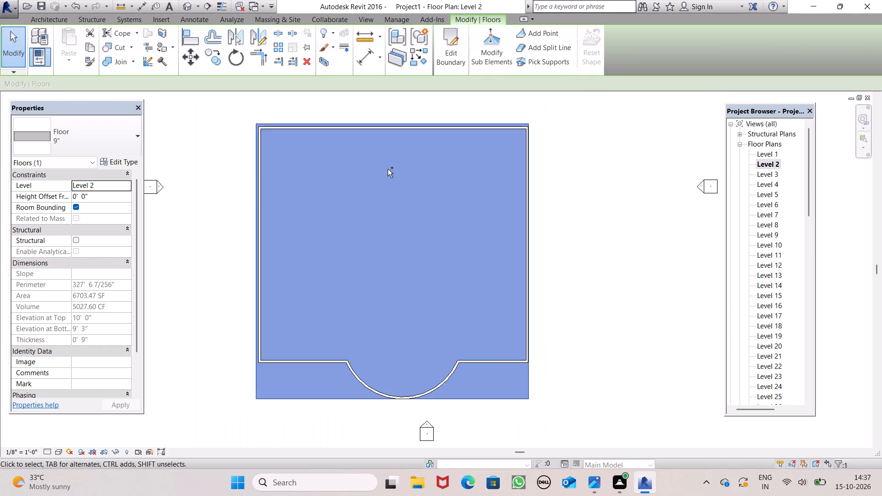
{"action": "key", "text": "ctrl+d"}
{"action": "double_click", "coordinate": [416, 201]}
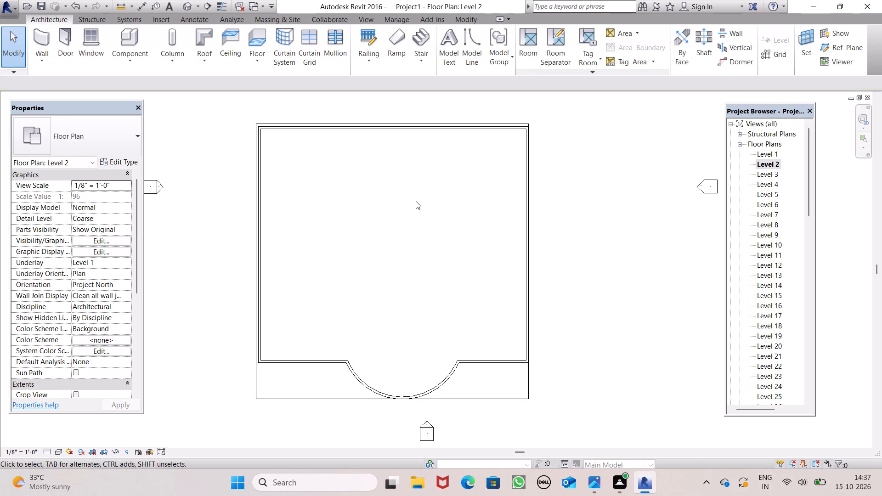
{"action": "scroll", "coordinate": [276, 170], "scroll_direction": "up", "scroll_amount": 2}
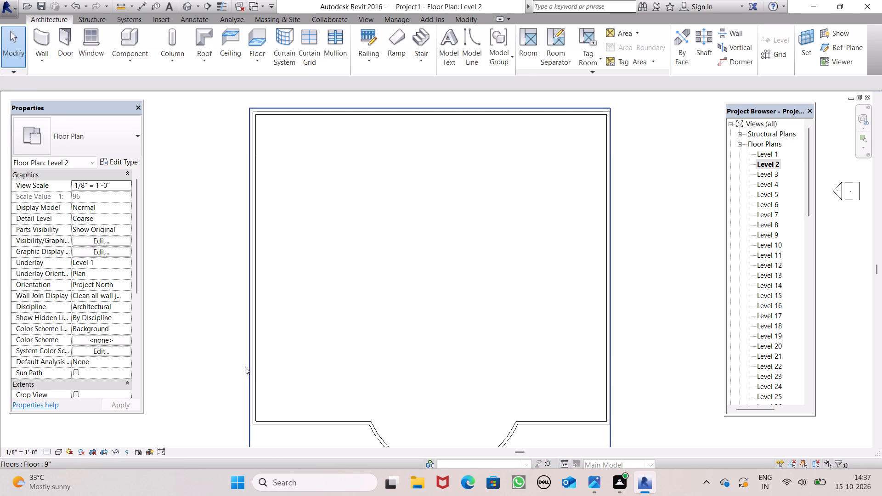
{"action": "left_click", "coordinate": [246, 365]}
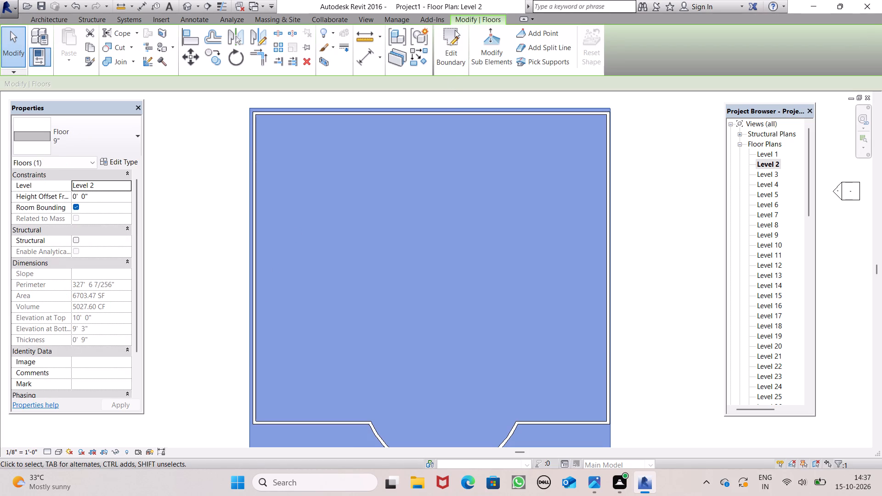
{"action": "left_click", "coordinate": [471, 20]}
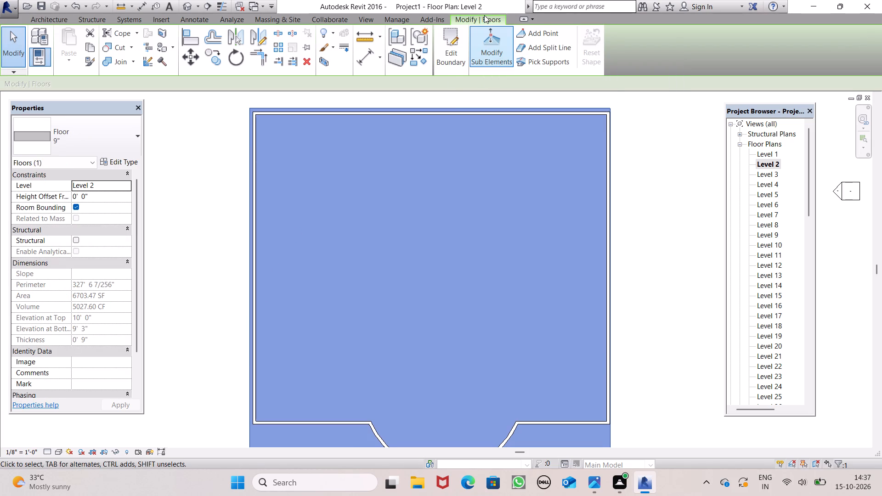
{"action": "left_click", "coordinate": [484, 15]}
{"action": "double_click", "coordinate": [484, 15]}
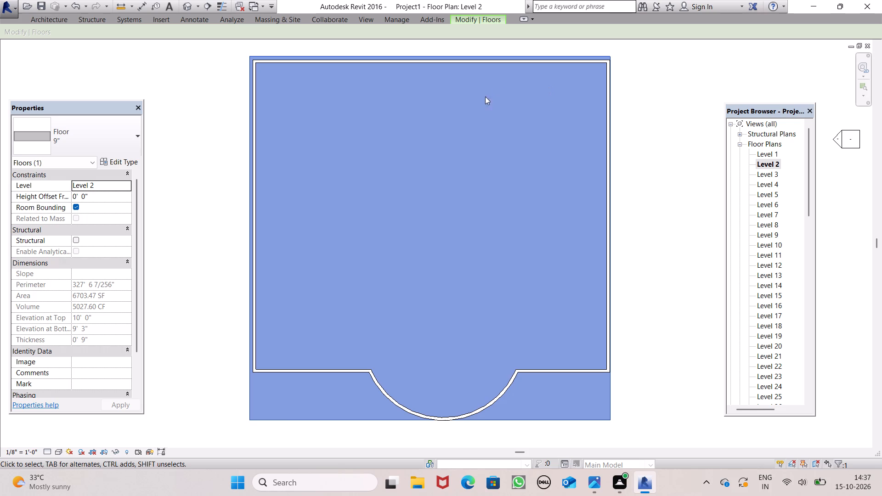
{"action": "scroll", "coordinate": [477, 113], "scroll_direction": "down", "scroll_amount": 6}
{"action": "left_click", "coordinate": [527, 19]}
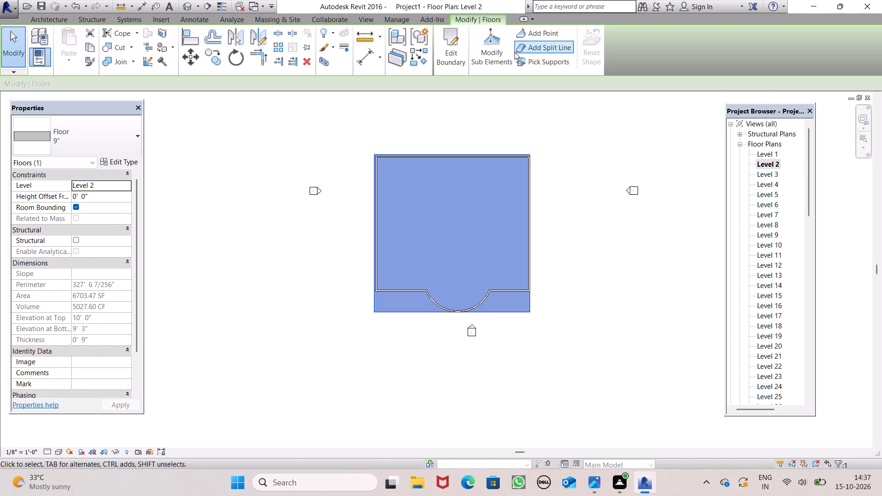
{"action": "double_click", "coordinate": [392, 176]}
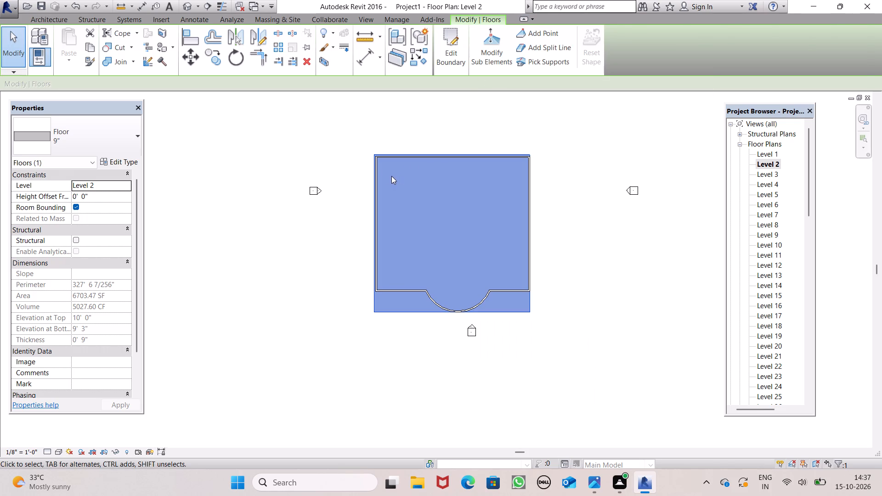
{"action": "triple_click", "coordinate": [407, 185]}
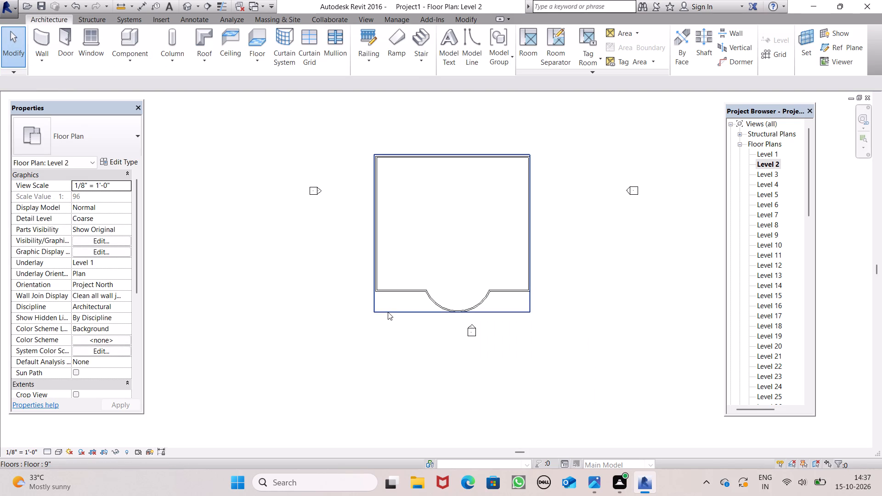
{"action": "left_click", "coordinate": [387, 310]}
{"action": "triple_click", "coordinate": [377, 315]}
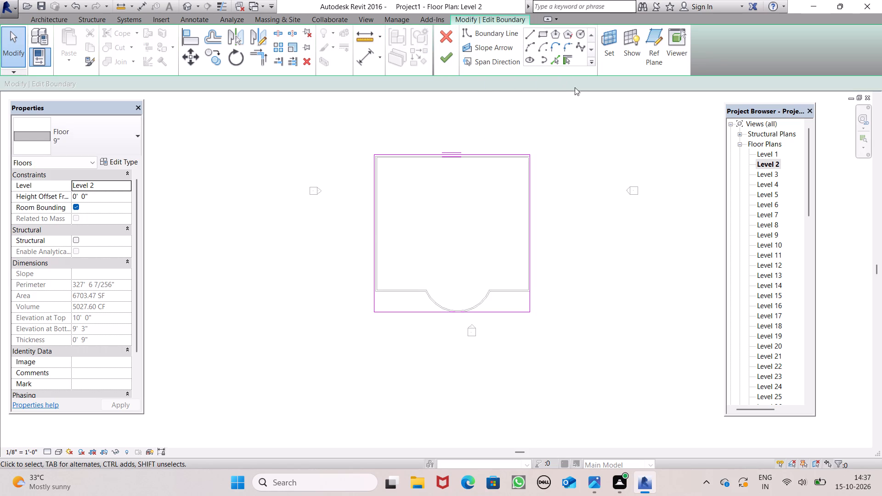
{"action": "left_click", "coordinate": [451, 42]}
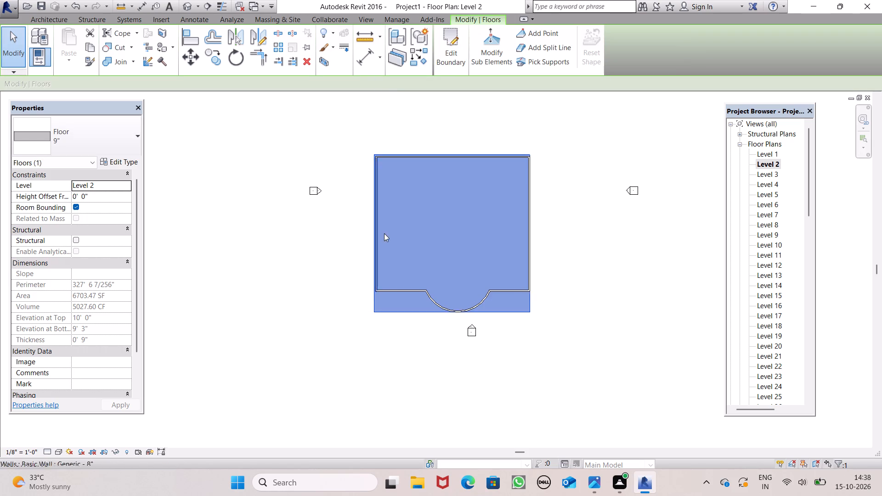
Open the Level 2 floor's boundary sketch and delete its straight line in front of the curved bay.
{"action": "triple_click", "coordinate": [380, 315]}
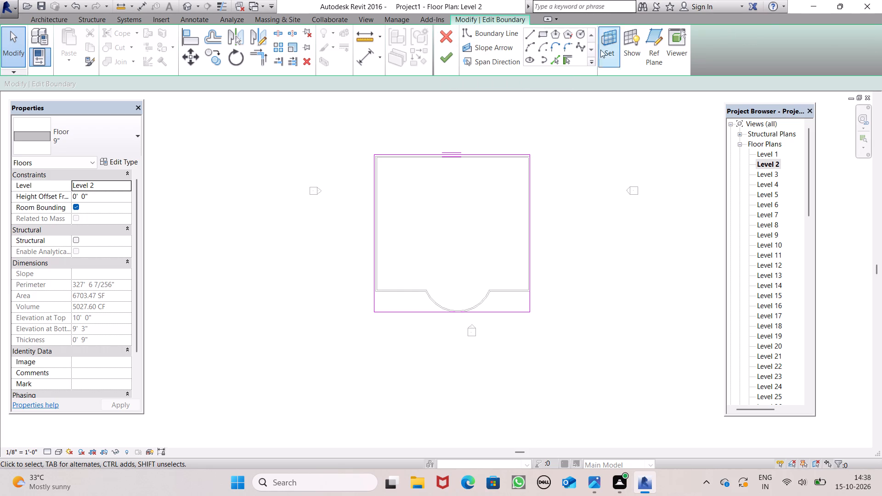
{"action": "left_click", "coordinate": [515, 312]}
{"action": "key", "text": "Delete"}
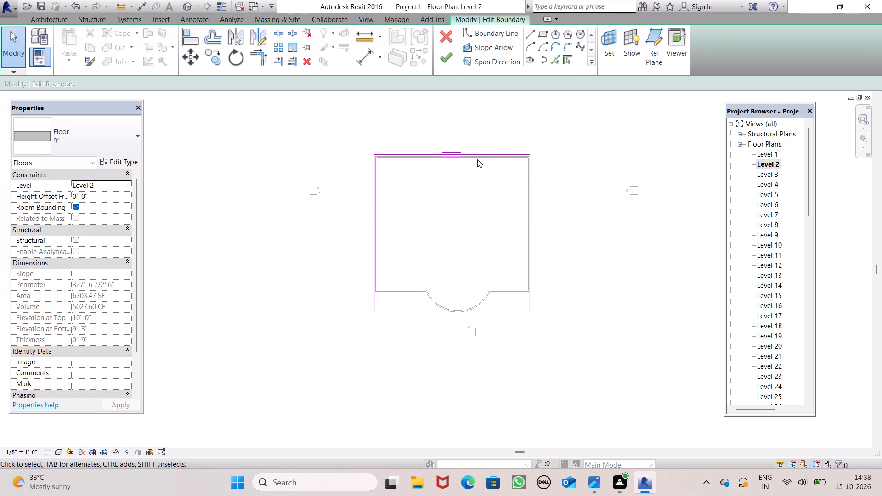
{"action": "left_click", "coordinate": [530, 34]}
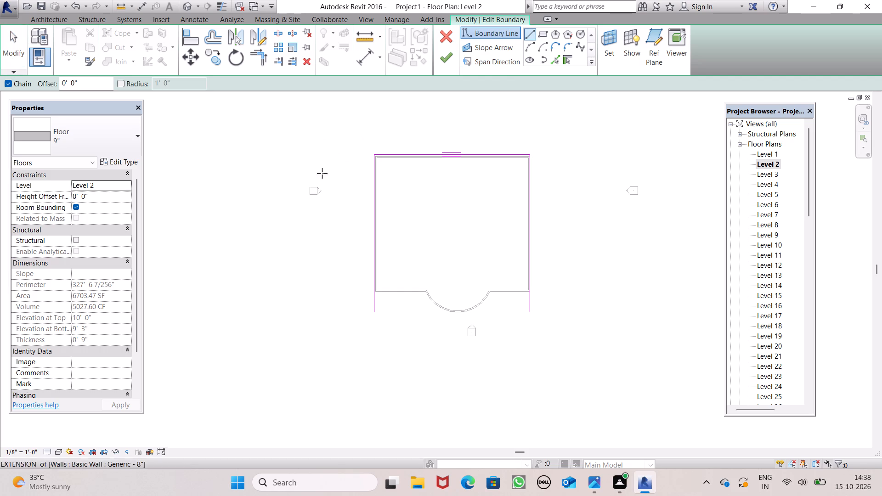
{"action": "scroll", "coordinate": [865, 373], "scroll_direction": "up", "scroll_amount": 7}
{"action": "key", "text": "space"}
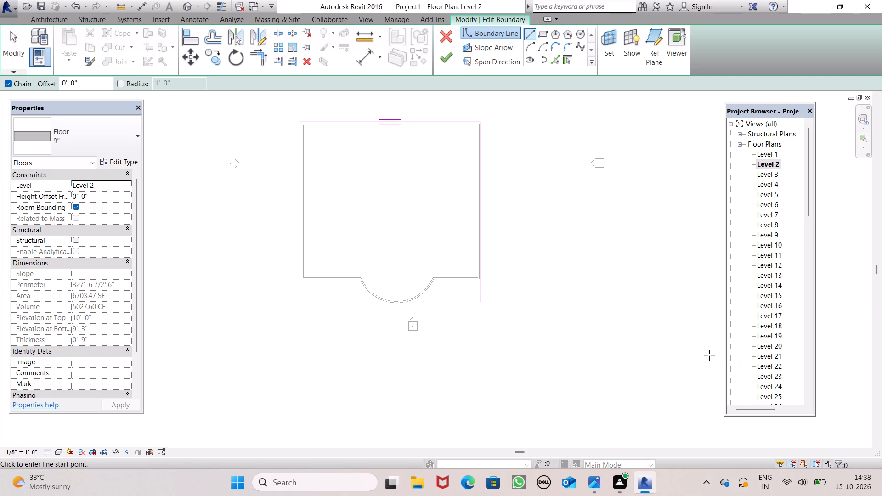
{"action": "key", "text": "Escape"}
Delete the three remaining boundary lines of the Level 2 floor along the east, north and west walls.
{"action": "left_click", "coordinate": [481, 287]}
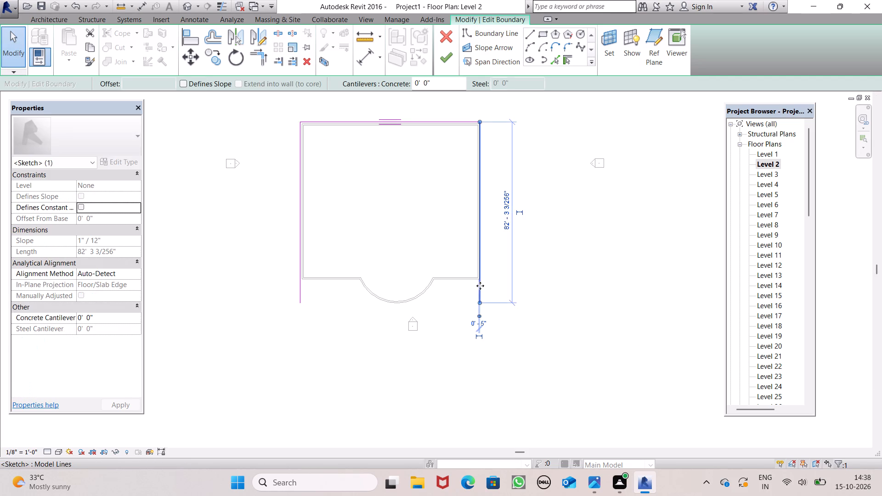
{"action": "key", "text": "Delete"}
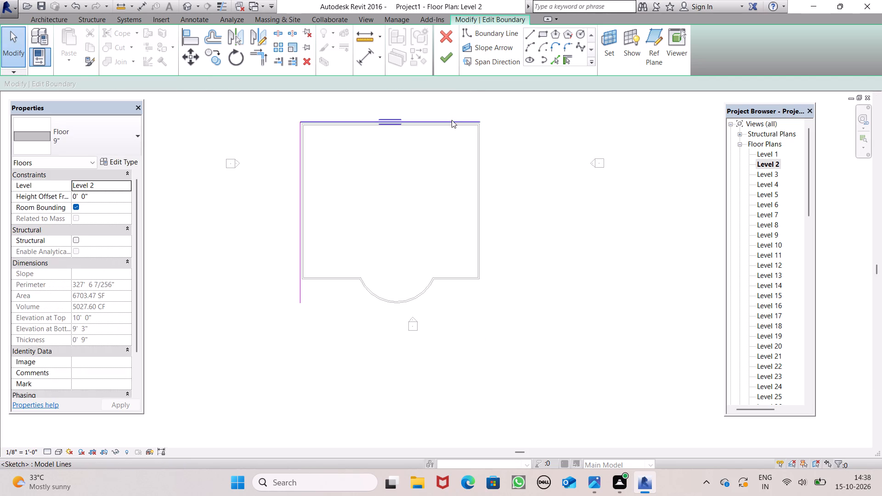
{"action": "left_click", "coordinate": [452, 120]}
{"action": "key", "text": "Delete"}
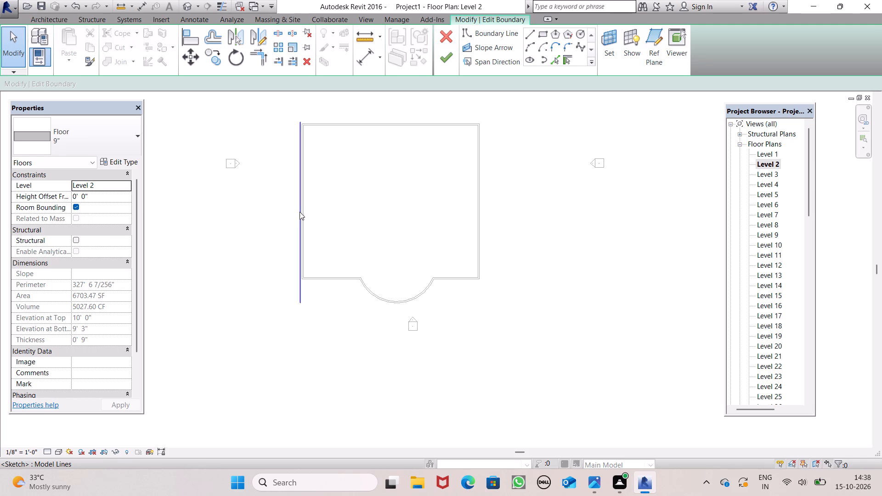
{"action": "left_click", "coordinate": [300, 212]}
{"action": "key", "text": "Delete"}
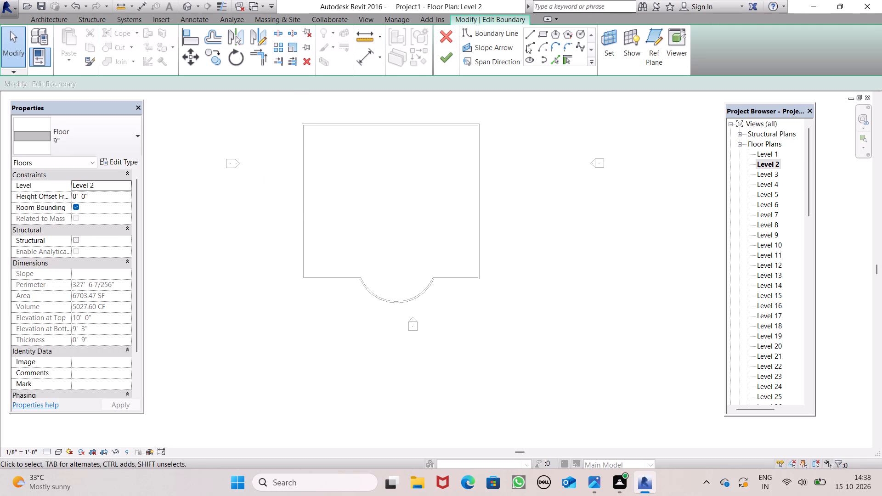
Draw a straight boundary line along the west wall's outer face, from the southwest corner to the northwest corner.
{"action": "left_click", "coordinate": [532, 32]}
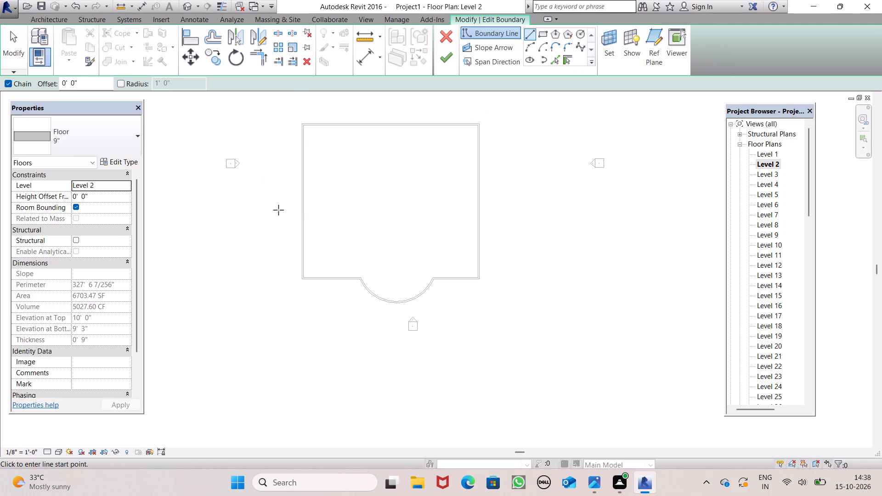
{"action": "scroll", "coordinate": [291, 290], "scroll_direction": "down", "scroll_amount": 5}
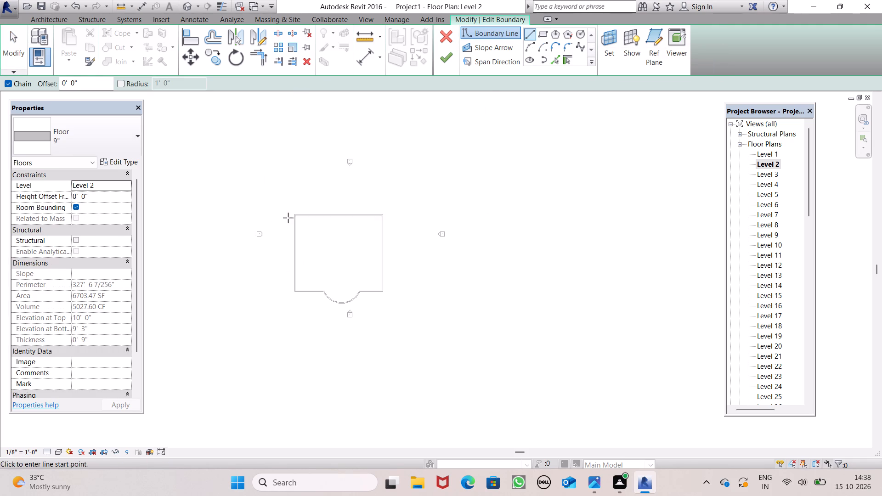
{"action": "scroll", "coordinate": [288, 212], "scroll_direction": "up", "scroll_amount": 8}
{"action": "scroll", "coordinate": [364, 211], "scroll_direction": "down", "scroll_amount": 4}
{"action": "scroll", "coordinate": [350, 396], "scroll_direction": "up", "scroll_amount": 6}
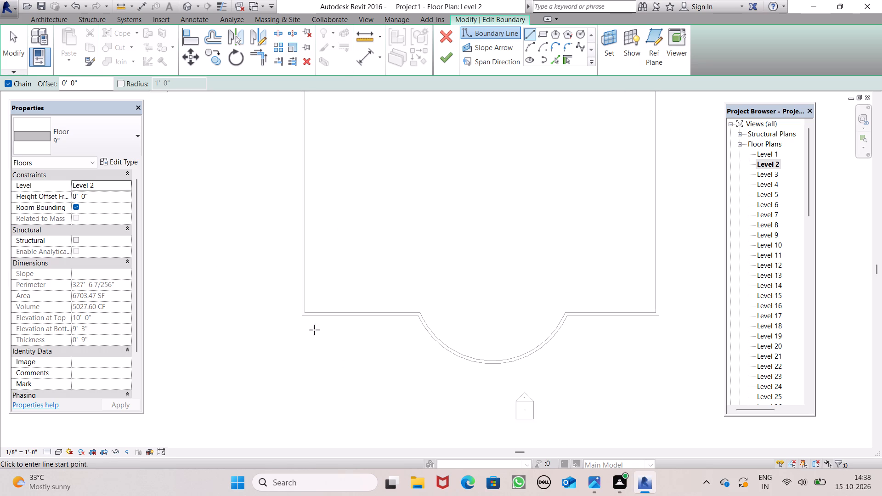
{"action": "left_click", "coordinate": [305, 318]}
{"action": "scroll", "coordinate": [301, 266], "scroll_direction": "down", "scroll_amount": 8}
{"action": "scroll", "coordinate": [302, 201], "scroll_direction": "up", "scroll_amount": 7}
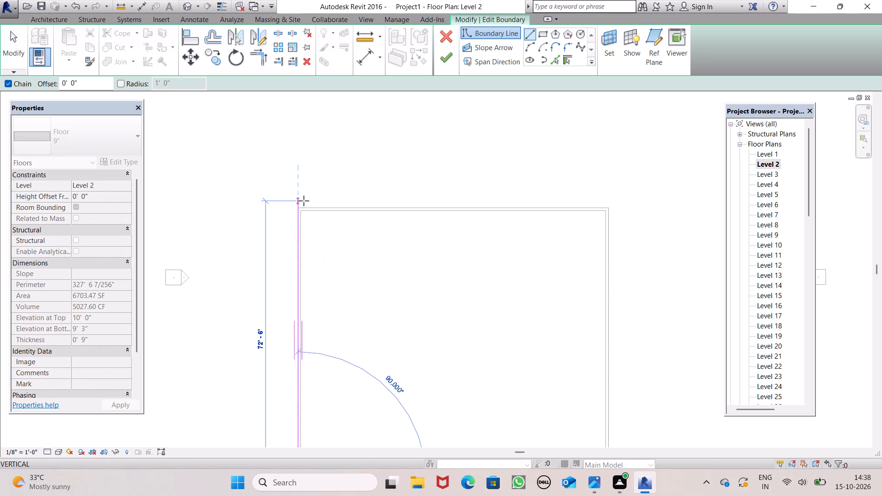
{"action": "scroll", "coordinate": [304, 203], "scroll_direction": "up", "scroll_amount": 4}
{"action": "left_click", "coordinate": [288, 212]}
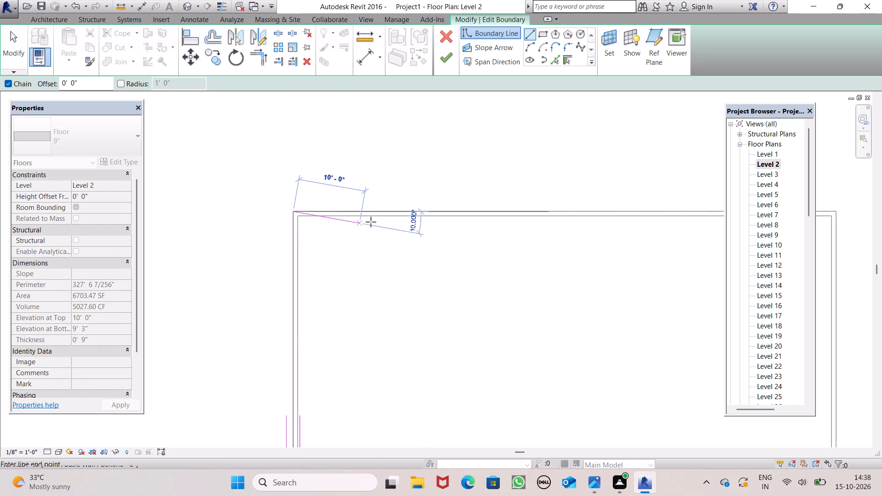
Continue the boundary 80' 8" along the north wall's outer face to the northeast corner.
{"action": "scroll", "coordinate": [373, 220], "scroll_direction": "up", "scroll_amount": 1}
{"action": "scroll", "coordinate": [373, 220], "scroll_direction": "down", "scroll_amount": 5}
{"action": "scroll", "coordinate": [289, 186], "scroll_direction": "down", "scroll_amount": 4}
{"action": "scroll", "coordinate": [509, 194], "scroll_direction": "up", "scroll_amount": 5}
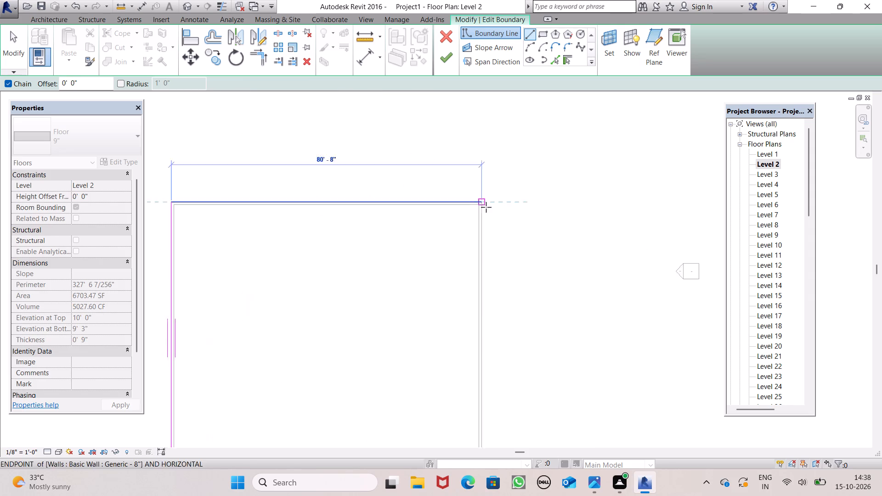
{"action": "scroll", "coordinate": [486, 207], "scroll_direction": "up", "scroll_amount": 8}
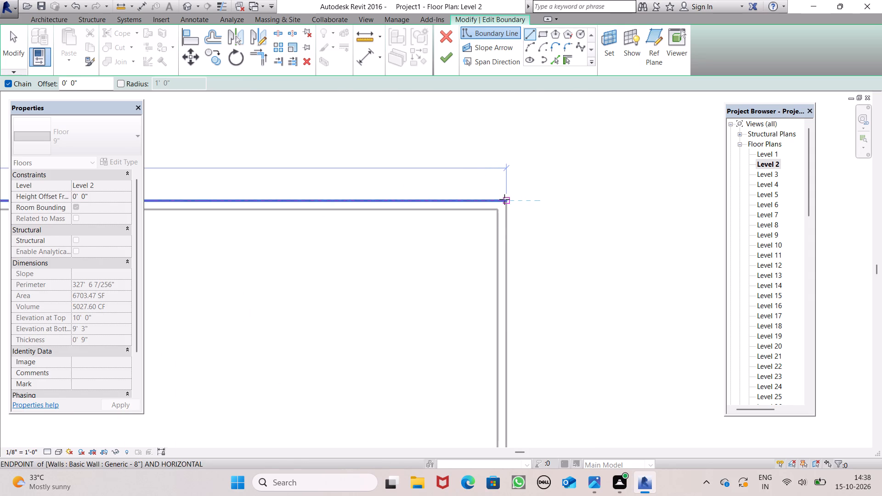
{"action": "left_click", "coordinate": [504, 199]}
Continue the boundary down the east wall's outer face and about 20' 9" along the south wall to the curved bay's east end.
{"action": "scroll", "coordinate": [522, 140], "scroll_direction": "down", "scroll_amount": 13}
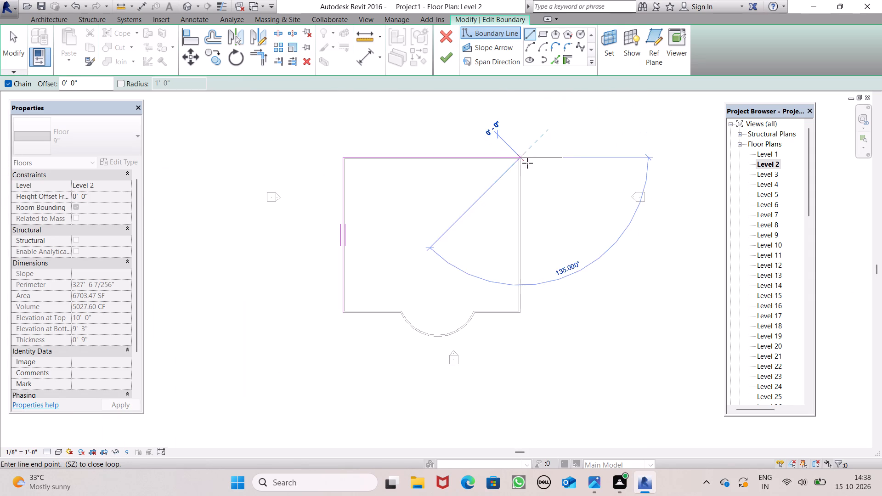
{"action": "scroll", "coordinate": [519, 319], "scroll_direction": "up", "scroll_amount": 14}
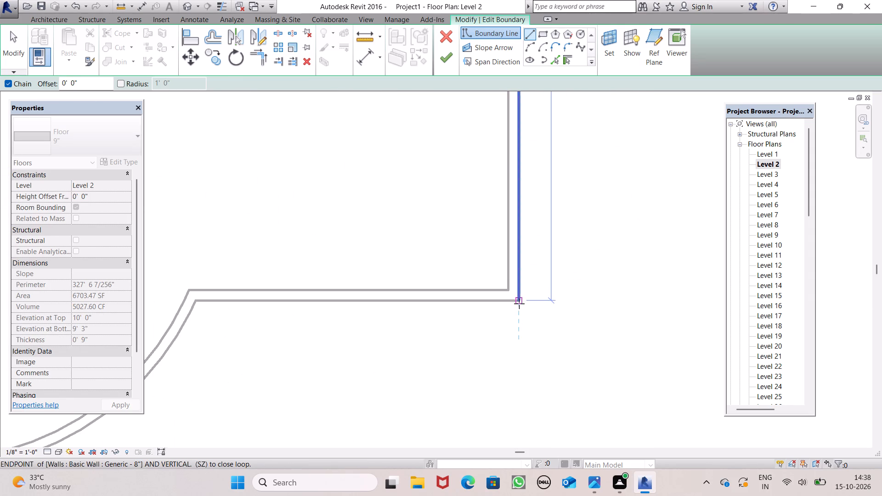
{"action": "left_click", "coordinate": [521, 299]}
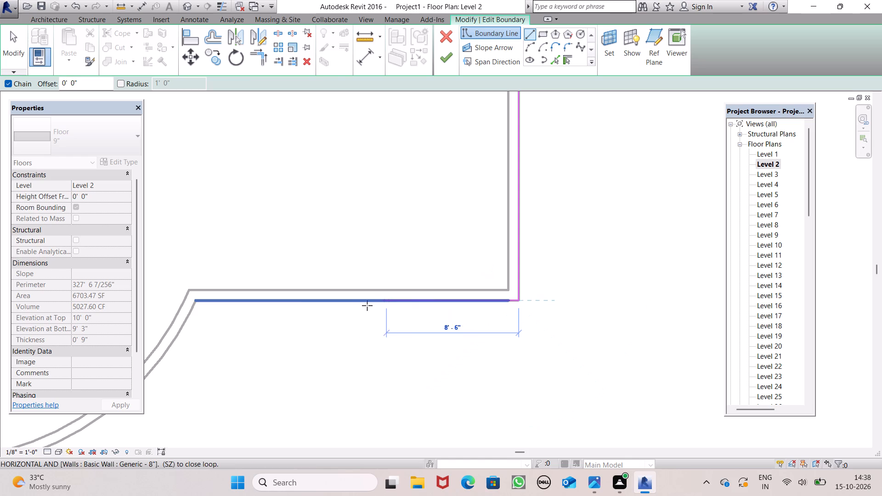
{"action": "left_click", "coordinate": [199, 300]}
Draw a three-point boundary arc along the curved bay wall's outer face, from its east end to its west end.
{"action": "scroll", "coordinate": [373, 255], "scroll_direction": "down", "scroll_amount": 8}
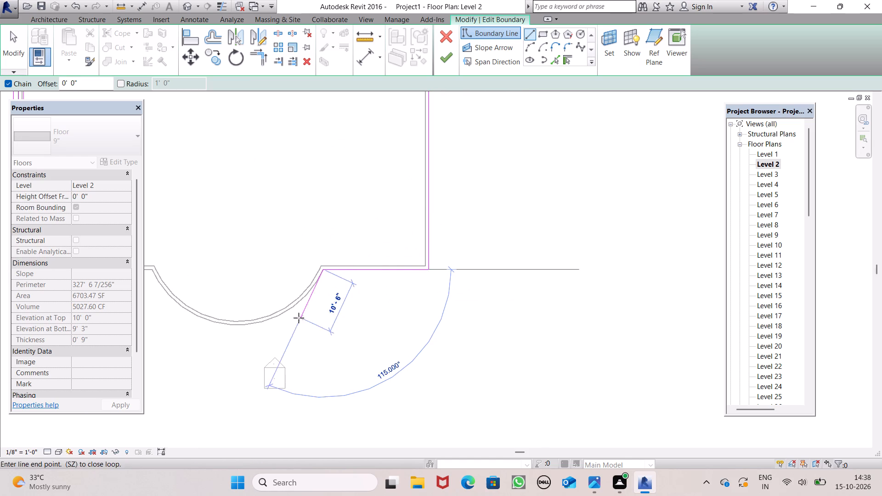
{"action": "scroll", "coordinate": [285, 318], "scroll_direction": "down", "scroll_amount": 1}
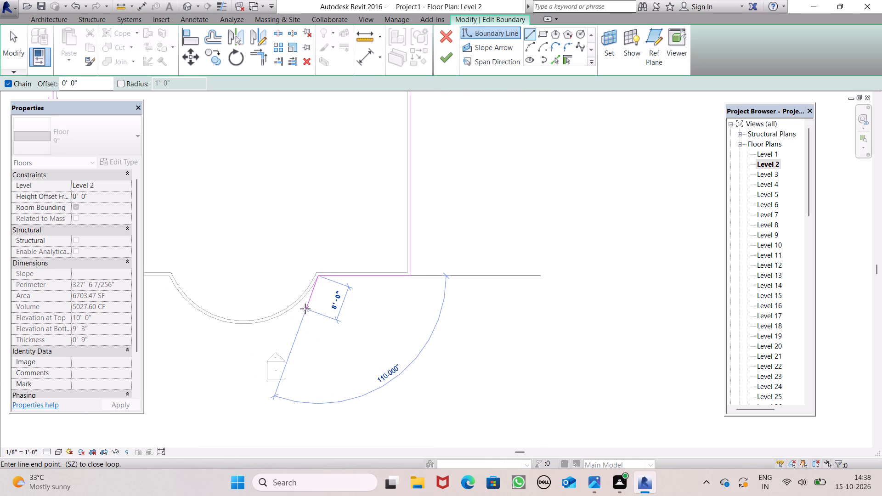
{"action": "scroll", "coordinate": [306, 309], "scroll_direction": "down", "scroll_amount": 1}
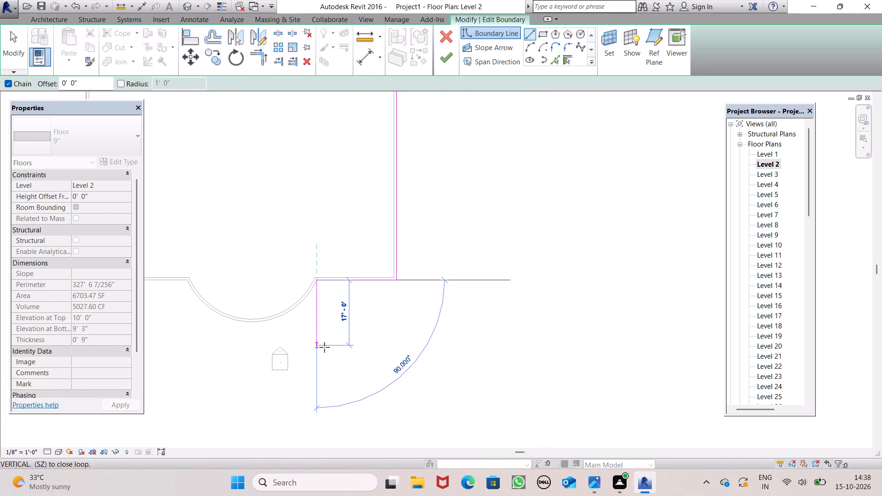
{"action": "left_click", "coordinate": [529, 46]}
{"action": "scroll", "coordinate": [435, 238], "scroll_direction": "down", "scroll_amount": 5}
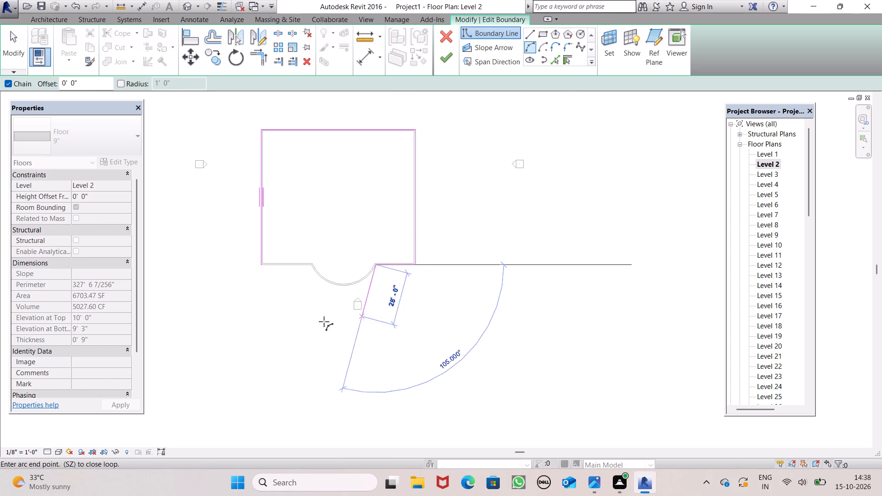
{"action": "scroll", "coordinate": [325, 283], "scroll_direction": "up", "scroll_amount": 14}
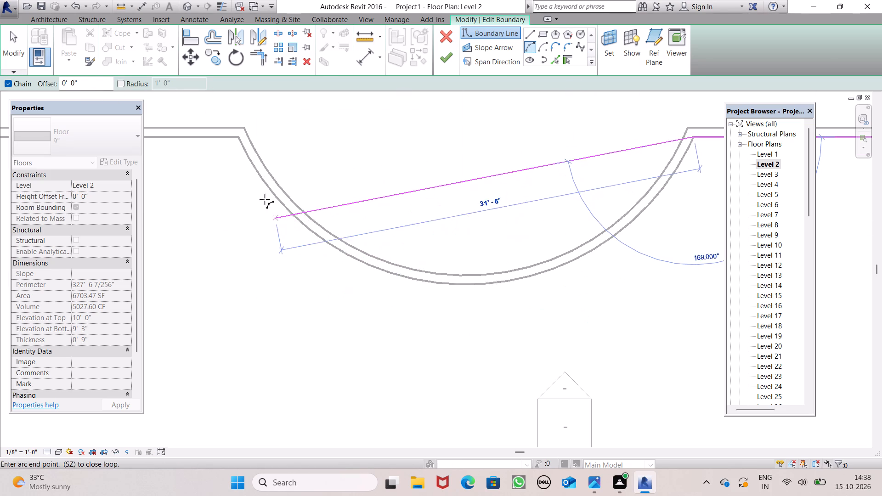
{"action": "left_click_drag", "start_coordinate": [240, 142], "coordinate": [249, 138]}
{"action": "scroll", "coordinate": [254, 141], "scroll_direction": "down", "scroll_amount": 1}
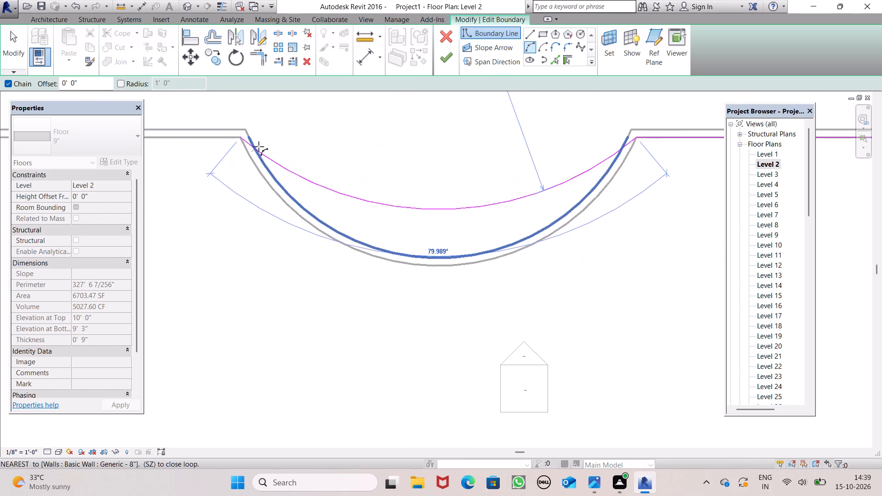
{"action": "left_click", "coordinate": [259, 174]}
{"action": "scroll", "coordinate": [267, 180], "scroll_direction": "down", "scroll_amount": 4}
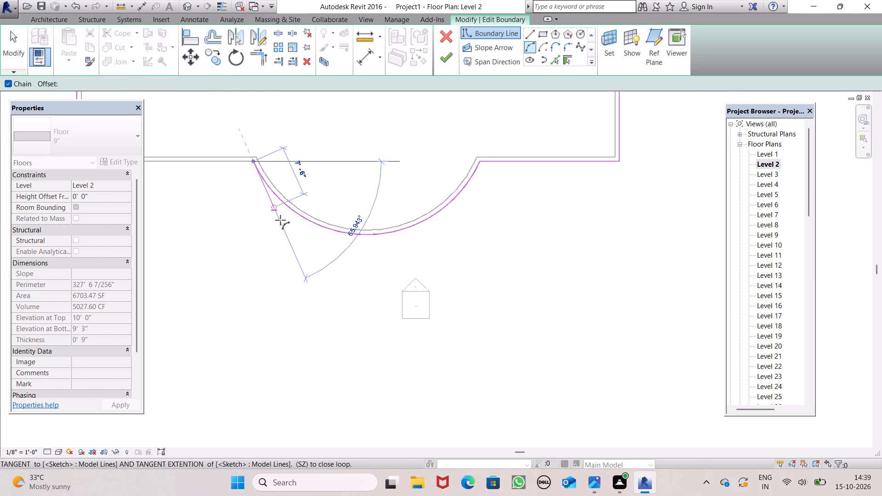
Close the floor boundary with a straight line along the south wall's outer face, between the bay's west end and the southwest corner, and finish editing.
{"action": "scroll", "coordinate": [280, 220], "scroll_direction": "down", "scroll_amount": 2}
{"action": "scroll", "coordinate": [328, 120], "scroll_direction": "down", "scroll_amount": 6}
{"action": "left_click", "coordinate": [526, 34]}
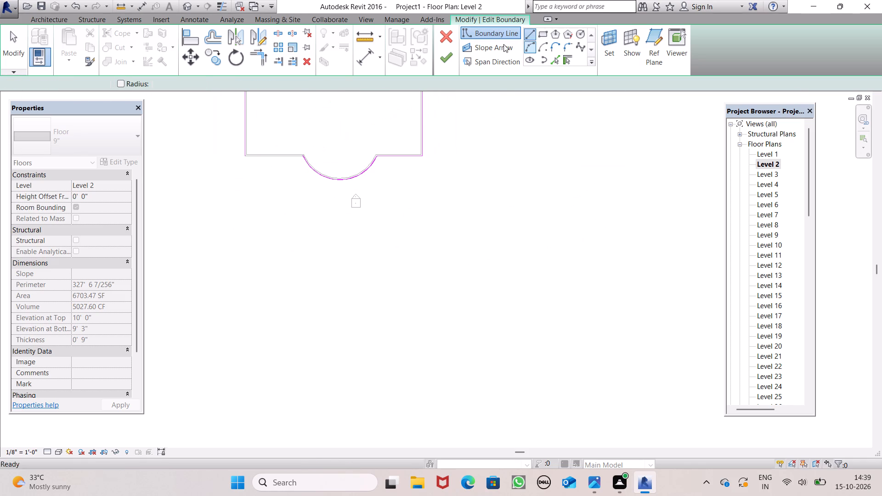
{"action": "scroll", "coordinate": [263, 159], "scroll_direction": "up", "scroll_amount": 6}
{"action": "scroll", "coordinate": [249, 158], "scroll_direction": "down", "scroll_amount": 1}
{"action": "scroll", "coordinate": [249, 158], "scroll_direction": "up", "scroll_amount": 10}
{"action": "left_click", "coordinate": [207, 141]}
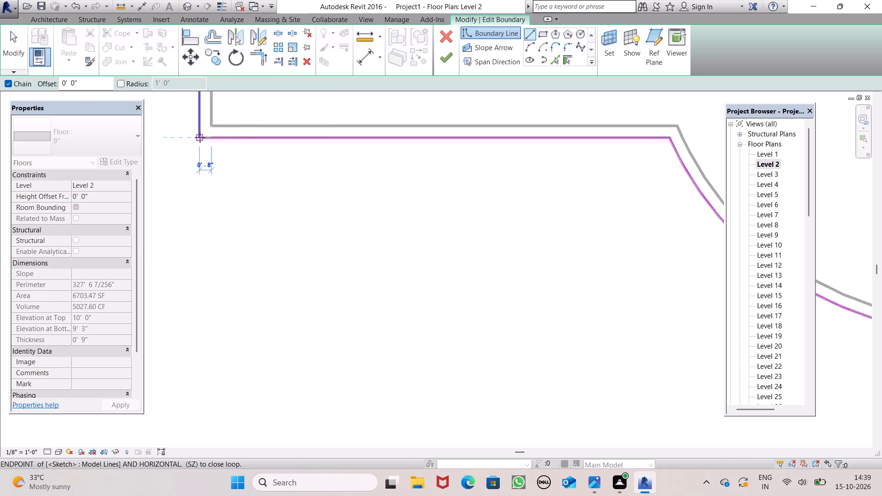
{"action": "left_click", "coordinate": [203, 137]}
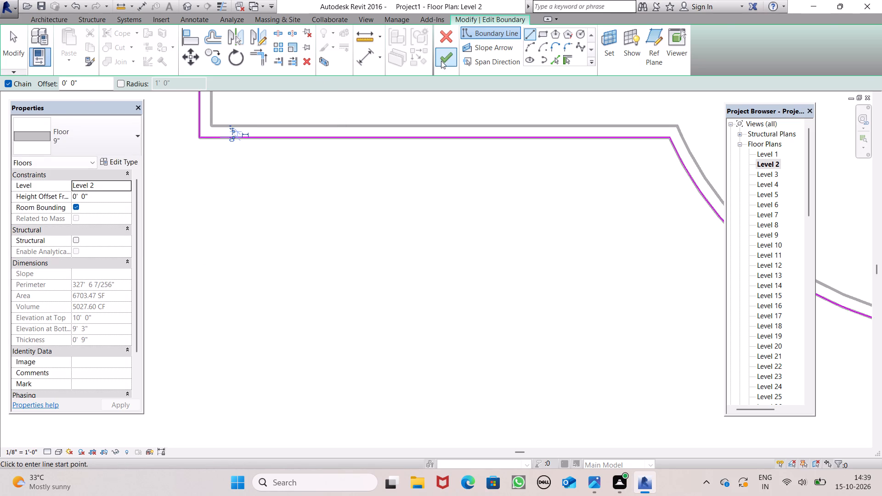
{"action": "left_click", "coordinate": [441, 61]}
Examine the redrawn Level 2 slab in plan and its edge around the tower's base in the 3D view.
{"action": "scroll", "coordinate": [408, 204], "scroll_direction": "down", "scroll_amount": 5}
{"action": "scroll", "coordinate": [453, 299], "scroll_direction": "down", "scroll_amount": 10}
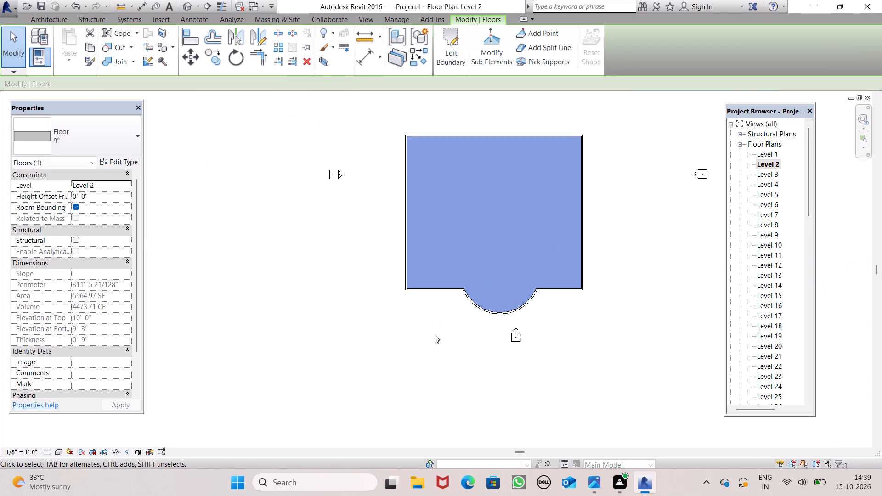
{"action": "scroll", "coordinate": [742, 93], "scroll_direction": "up", "scroll_amount": 1}
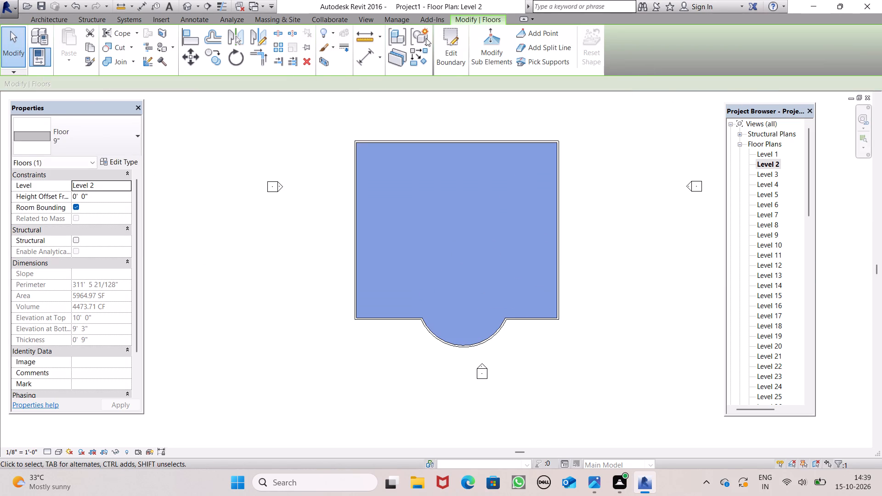
{"action": "left_click", "coordinate": [496, 20]}
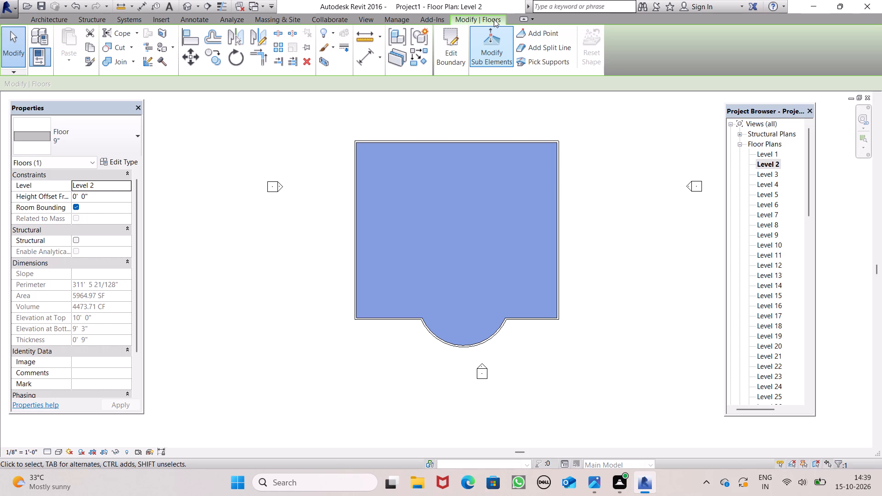
{"action": "left_click", "coordinate": [494, 19]}
{"action": "double_click", "coordinate": [471, 20]}
{"action": "left_click", "coordinate": [190, 7]}
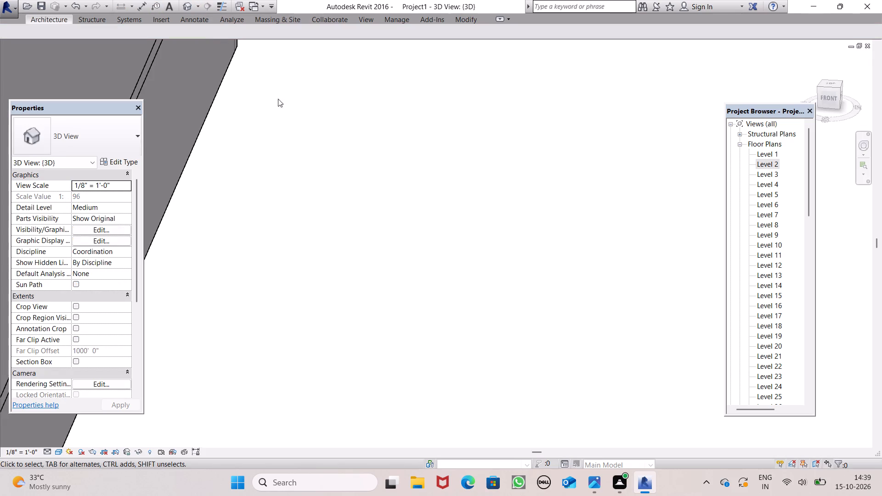
{"action": "left_click", "coordinate": [429, 252]}
{"action": "scroll", "coordinate": [526, 215], "scroll_direction": "down", "scroll_amount": 3}
{"action": "scroll", "coordinate": [533, 223], "scroll_direction": "up", "scroll_amount": 1}
{"action": "scroll", "coordinate": [561, 232], "scroll_direction": "down", "scroll_amount": 9}
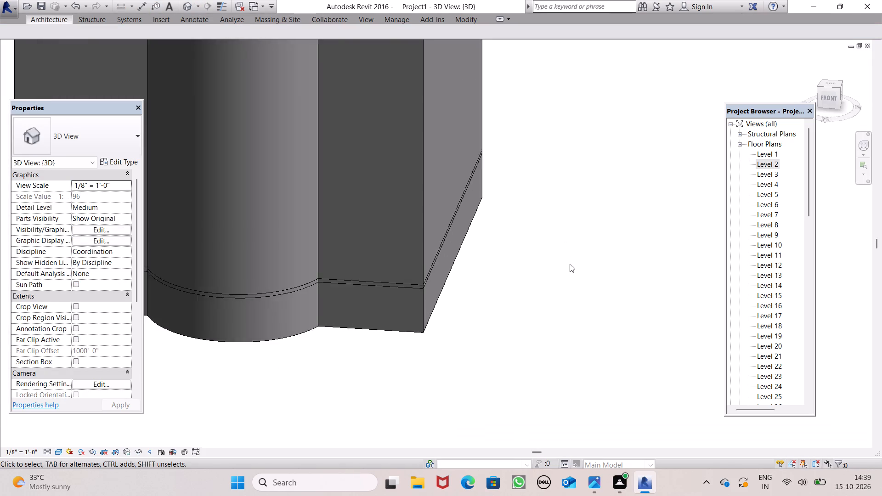
{"action": "scroll", "coordinate": [575, 278], "scroll_direction": "down", "scroll_amount": 8}
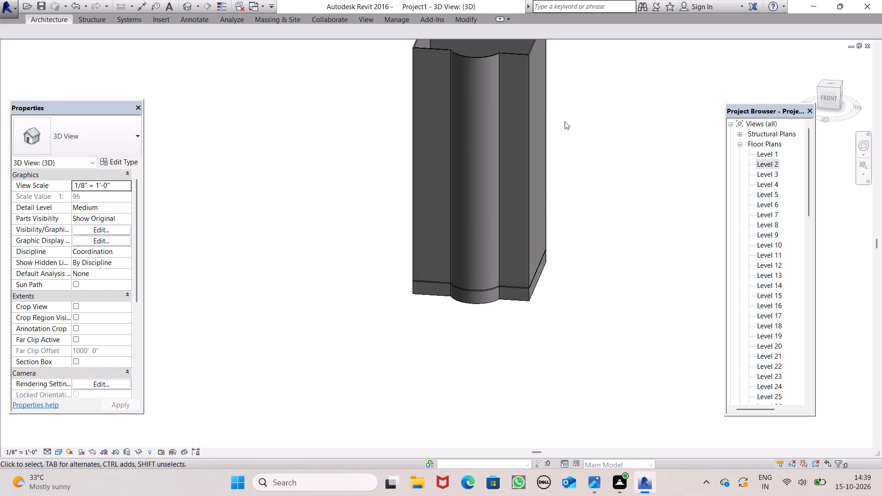
{"action": "scroll", "coordinate": [568, 119], "scroll_direction": "up", "scroll_amount": 5}
{"action": "scroll", "coordinate": [665, 254], "scroll_direction": "down", "scroll_amount": 1}
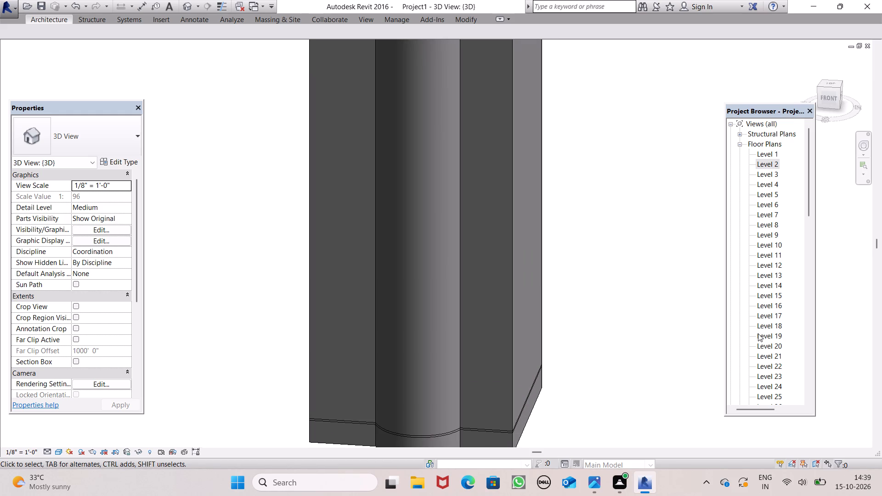
Open the East building elevation.
{"action": "scroll", "coordinate": [813, 210], "scroll_direction": "down", "scroll_amount": 5}
{"action": "scroll", "coordinate": [760, 224], "scroll_direction": "down", "scroll_amount": 4}
{"action": "scroll", "coordinate": [792, 258], "scroll_direction": "down", "scroll_amount": 7}
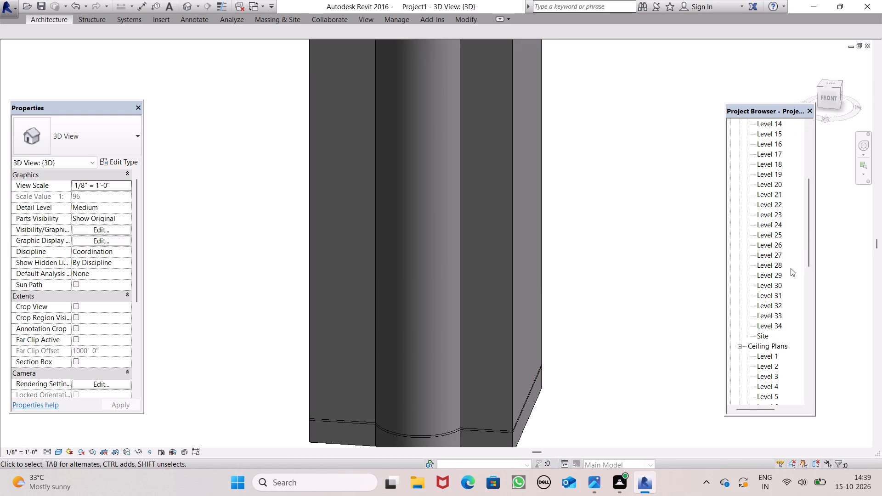
{"action": "scroll", "coordinate": [786, 252], "scroll_direction": "down", "scroll_amount": 17}
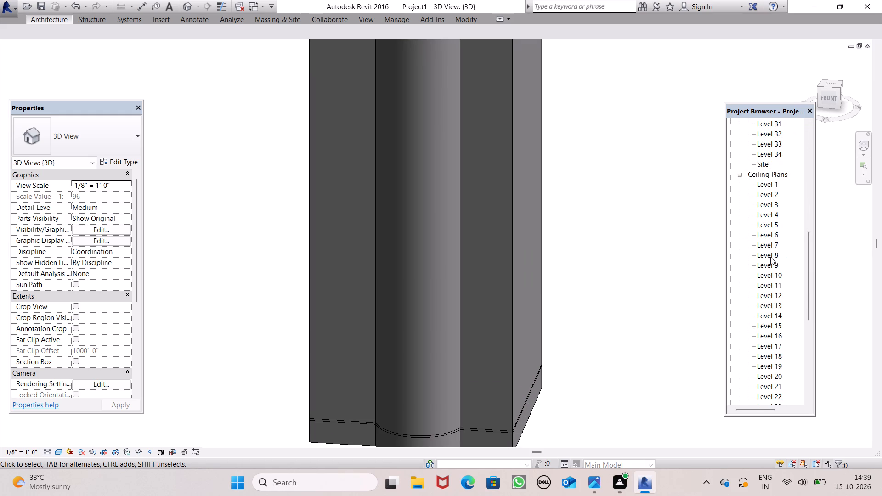
{"action": "scroll", "coordinate": [770, 257], "scroll_direction": "down", "scroll_amount": 18}
{"action": "scroll", "coordinate": [775, 263], "scroll_direction": "down", "scroll_amount": 6}
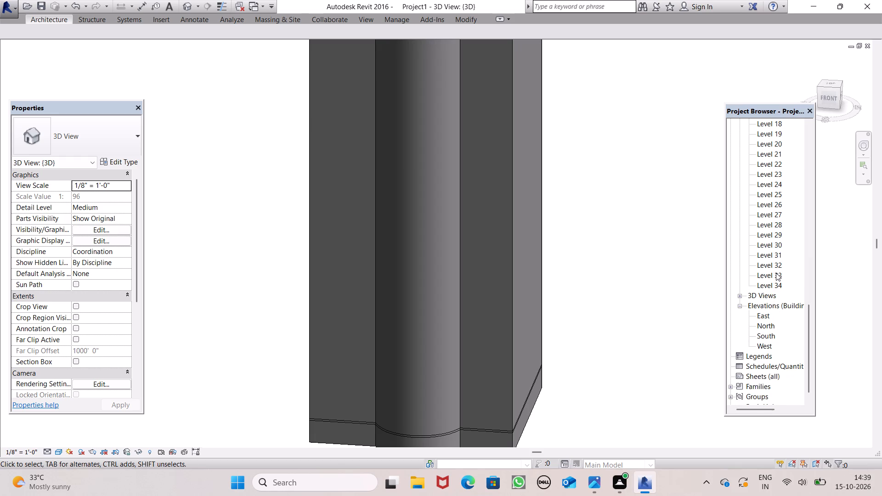
{"action": "scroll", "coordinate": [776, 273], "scroll_direction": "down", "scroll_amount": 5}
{"action": "scroll", "coordinate": [761, 347], "scroll_direction": "down", "scroll_amount": 3}
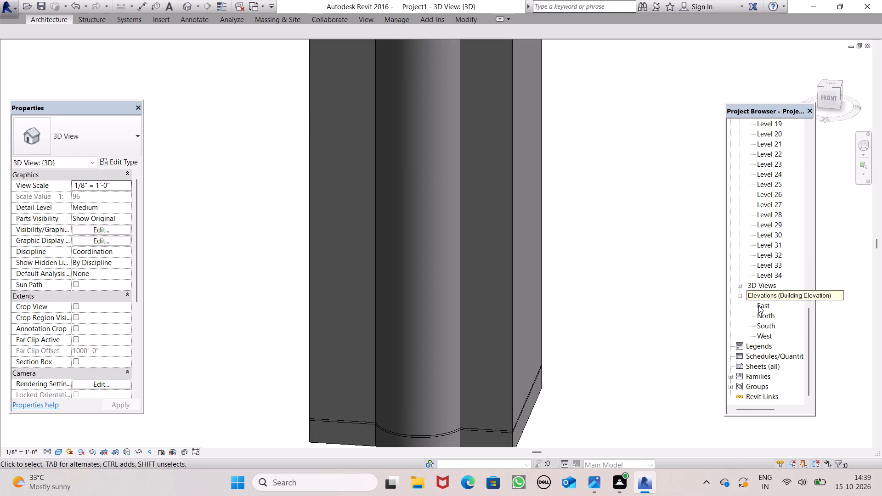
{"action": "double_click", "coordinate": [758, 305]}
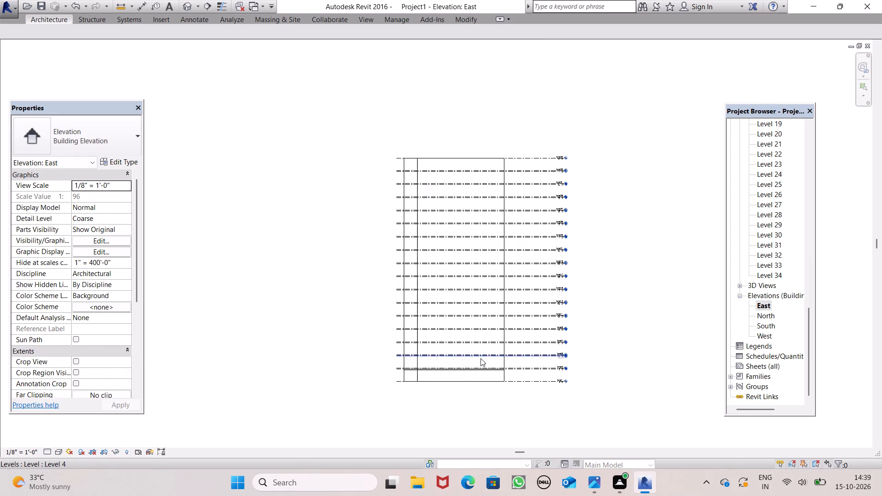
Raise the Level 2 floor slab in the elevation to a height offset of 0' 10" from its level.
{"action": "scroll", "coordinate": [492, 360], "scroll_direction": "down", "scroll_amount": 1}
{"action": "scroll", "coordinate": [492, 360], "scroll_direction": "up", "scroll_amount": 4}
{"action": "scroll", "coordinate": [456, 371], "scroll_direction": "up", "scroll_amount": 5}
{"action": "scroll", "coordinate": [552, 380], "scroll_direction": "up", "scroll_amount": 4}
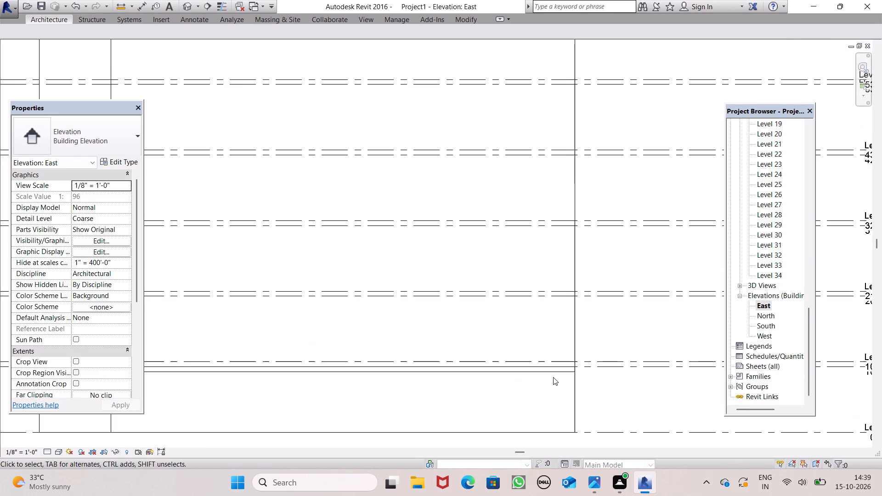
{"action": "left_click", "coordinate": [554, 372]}
{"action": "scroll", "coordinate": [384, 372], "scroll_direction": "down", "scroll_amount": 4}
{"action": "scroll", "coordinate": [343, 376], "scroll_direction": "up", "scroll_amount": 1}
{"action": "scroll", "coordinate": [342, 376], "scroll_direction": "down", "scroll_amount": 1}
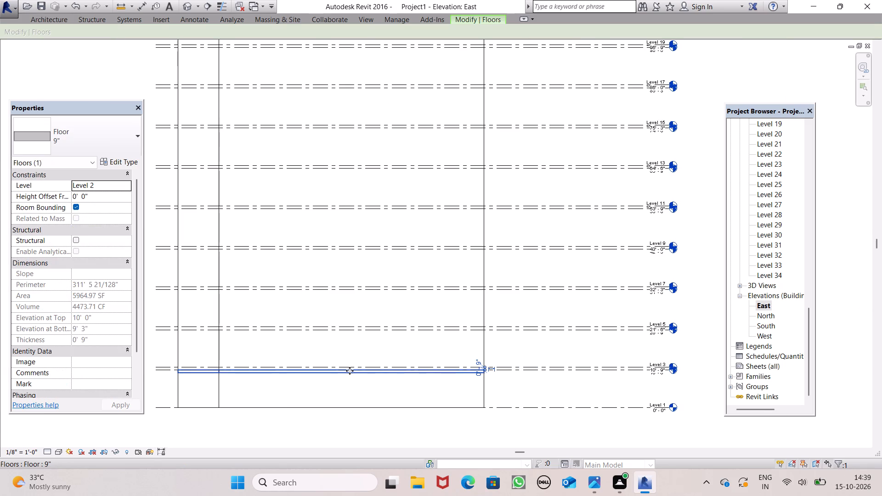
{"action": "scroll", "coordinate": [422, 363], "scroll_direction": "up", "scroll_amount": 4}
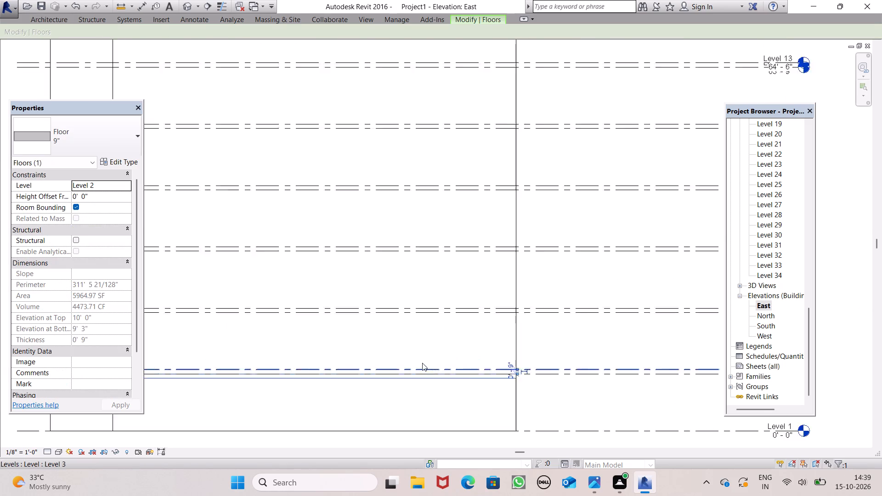
{"action": "scroll", "coordinate": [356, 368], "scroll_direction": "up", "scroll_amount": 7}
{"action": "left_click", "coordinate": [324, 397]}
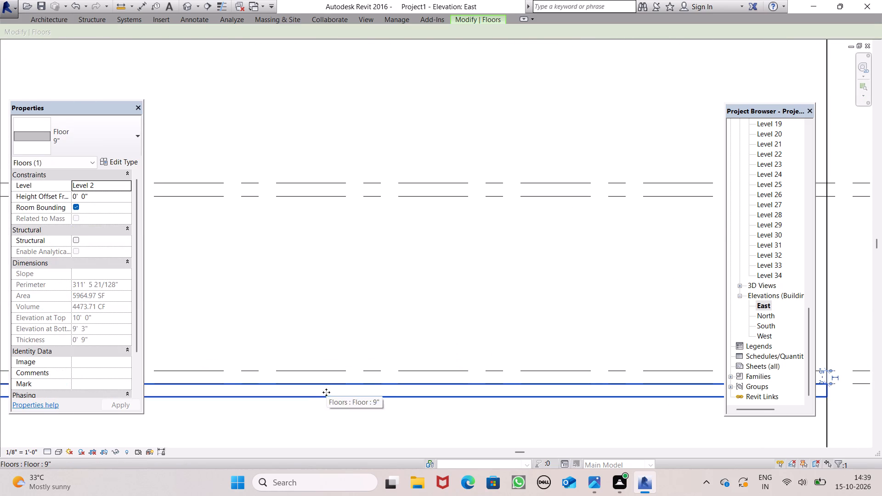
{"action": "left_click", "coordinate": [322, 401]}
{"action": "left_click", "coordinate": [322, 398]}
{"action": "left_click_drag", "start_coordinate": [324, 384], "coordinate": [327, 379]}
{"action": "key", "text": "Up"}
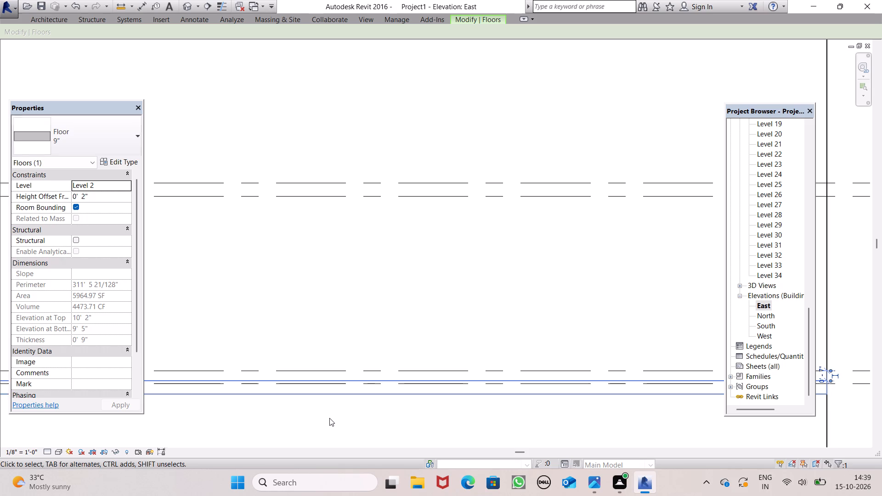
{"action": "key", "text": "Up"}
{"action": "key", "text": "Up"}
{"action": "key", "text": "Up"}
{"action": "key", "text": "Up"}
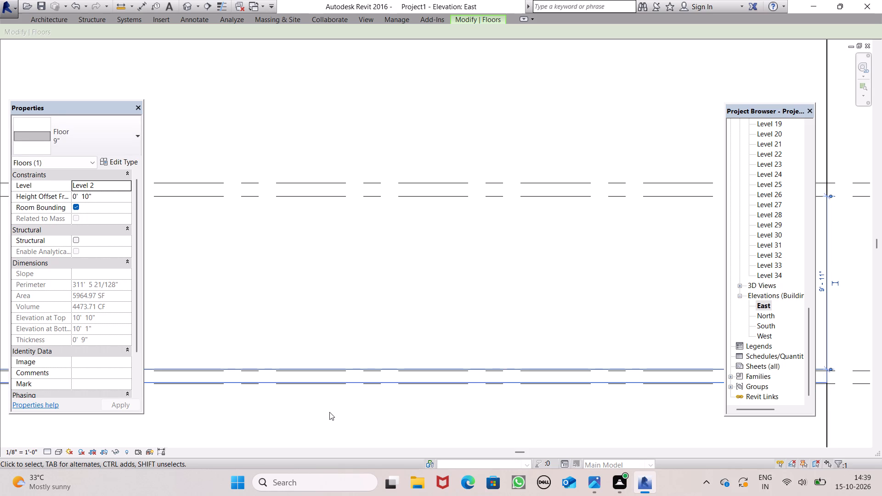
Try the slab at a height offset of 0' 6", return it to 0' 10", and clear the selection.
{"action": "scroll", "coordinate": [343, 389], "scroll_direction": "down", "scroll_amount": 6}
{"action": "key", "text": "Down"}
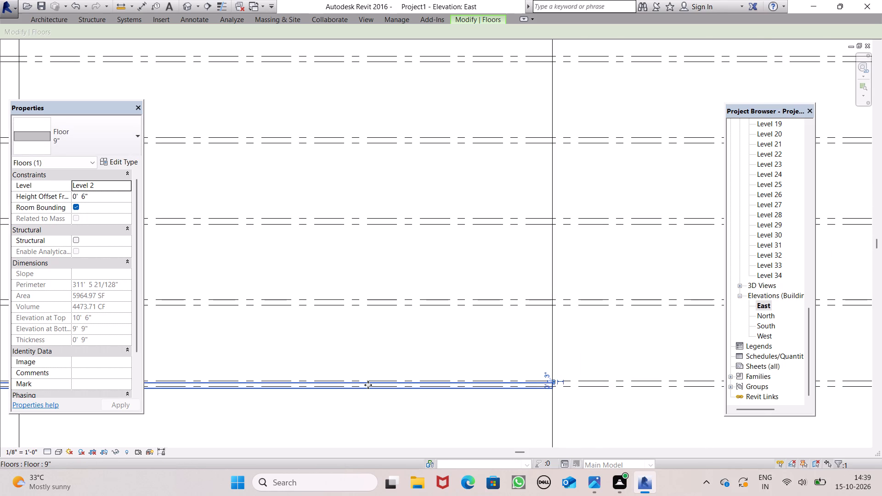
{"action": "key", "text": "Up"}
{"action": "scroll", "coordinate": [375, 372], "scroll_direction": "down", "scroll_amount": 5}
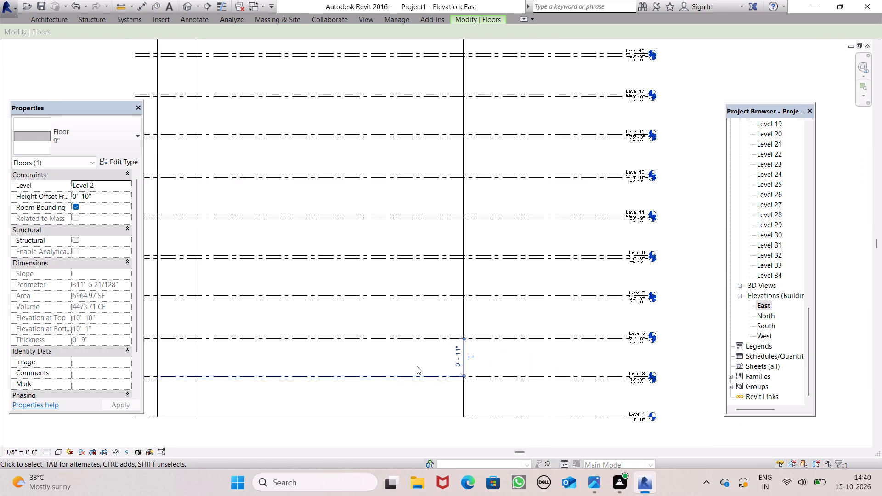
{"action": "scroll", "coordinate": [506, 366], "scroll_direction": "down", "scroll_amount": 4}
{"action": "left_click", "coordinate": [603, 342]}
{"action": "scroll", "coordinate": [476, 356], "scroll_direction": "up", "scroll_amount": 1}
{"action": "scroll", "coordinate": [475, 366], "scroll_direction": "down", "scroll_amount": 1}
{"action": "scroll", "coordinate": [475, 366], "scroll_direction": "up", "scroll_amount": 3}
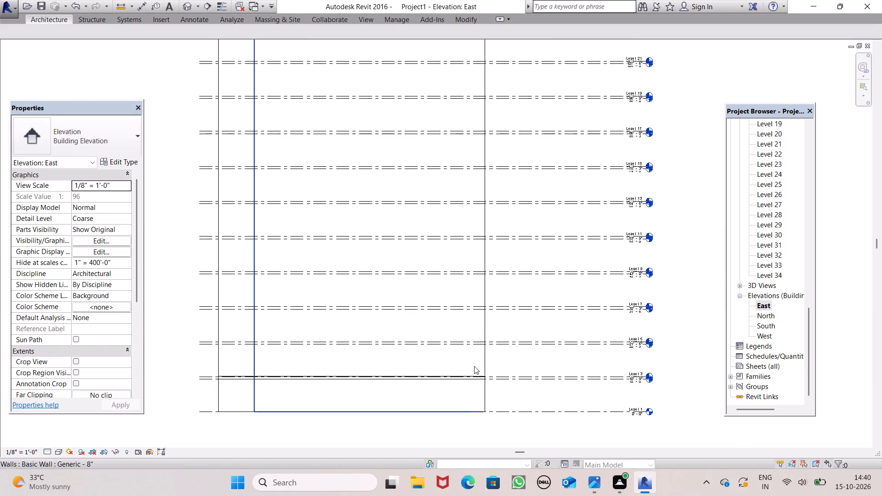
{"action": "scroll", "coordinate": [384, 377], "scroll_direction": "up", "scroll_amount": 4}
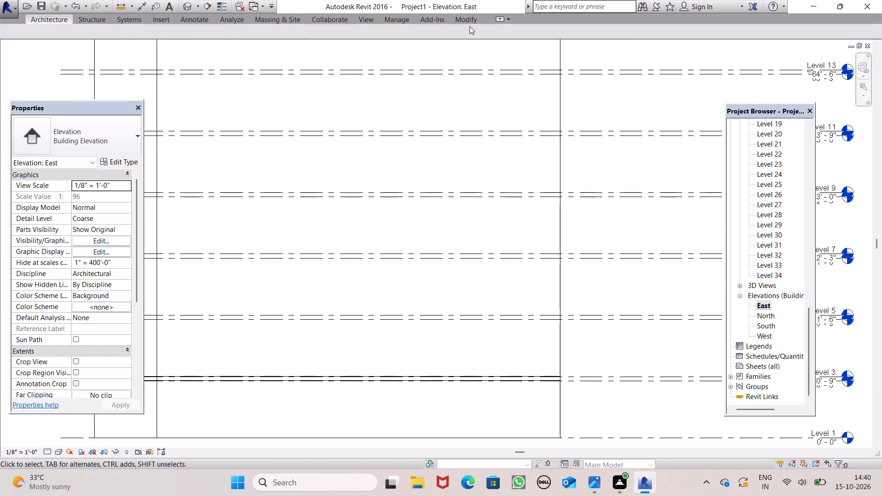
Open the Level 2 floor plan.
{"action": "left_click", "coordinate": [52, 19]}
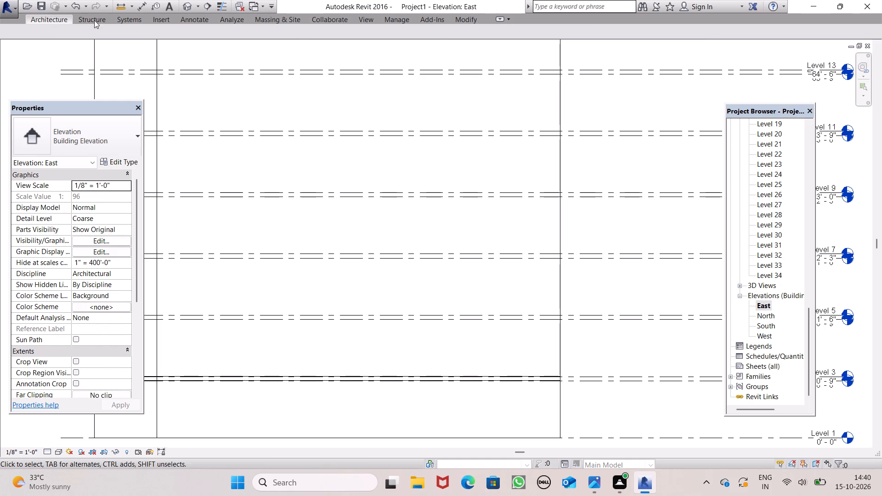
{"action": "scroll", "coordinate": [788, 215], "scroll_direction": "up", "scroll_amount": 8}
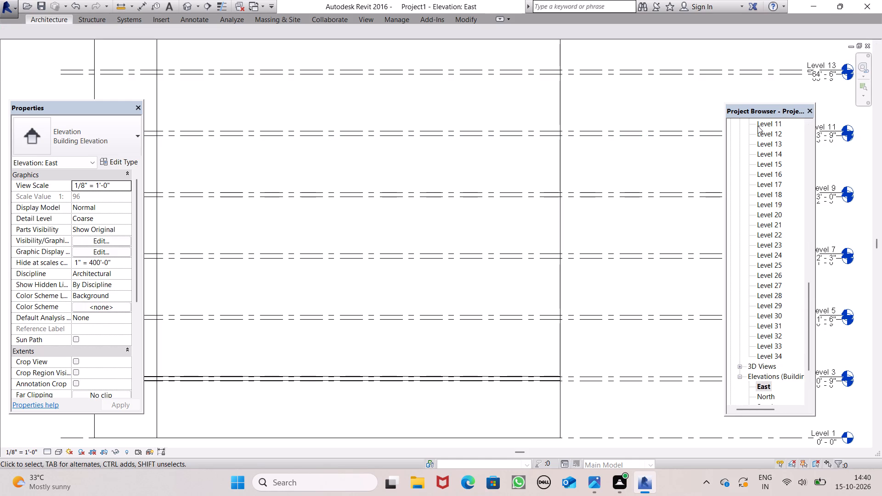
{"action": "scroll", "coordinate": [758, 126], "scroll_direction": "up", "scroll_amount": 3}
{"action": "scroll", "coordinate": [808, 148], "scroll_direction": "up", "scroll_amount": 9}
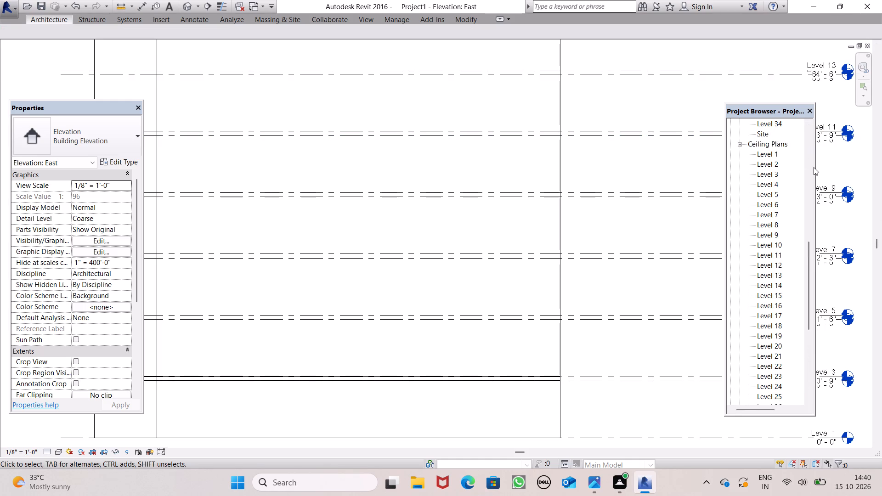
{"action": "scroll", "coordinate": [814, 167], "scroll_direction": "up", "scroll_amount": 7}
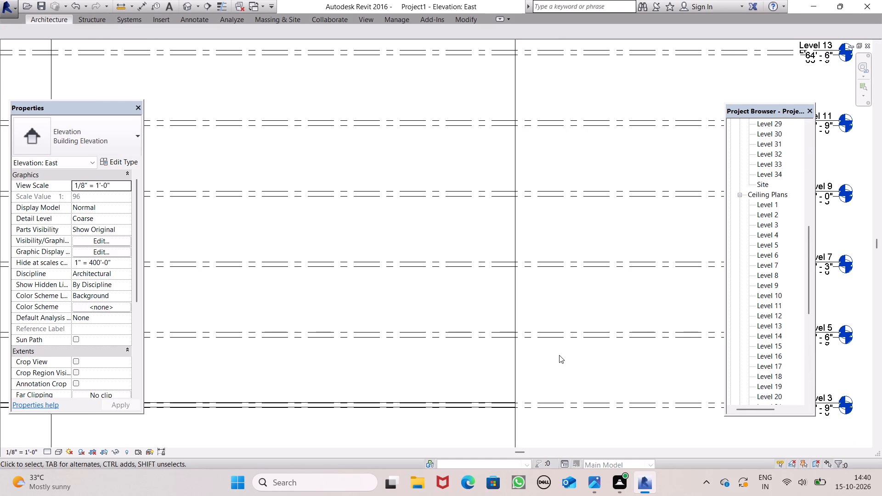
{"action": "scroll", "coordinate": [766, 289], "scroll_direction": "up", "scroll_amount": 5}
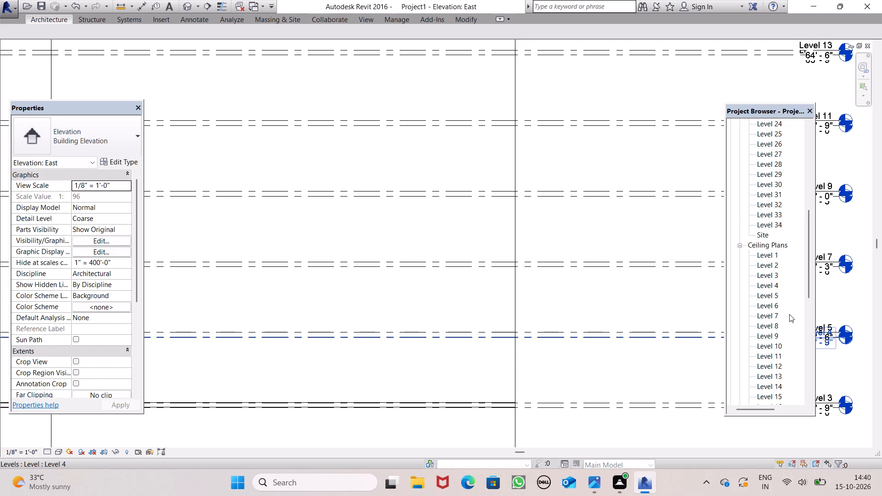
{"action": "scroll", "coordinate": [789, 314], "scroll_direction": "up", "scroll_amount": 4}
{"action": "scroll", "coordinate": [790, 315], "scroll_direction": "down", "scroll_amount": 1}
{"action": "scroll", "coordinate": [790, 315], "scroll_direction": "up", "scroll_amount": 3}
{"action": "scroll", "coordinate": [762, 363], "scroll_direction": "up", "scroll_amount": 14}
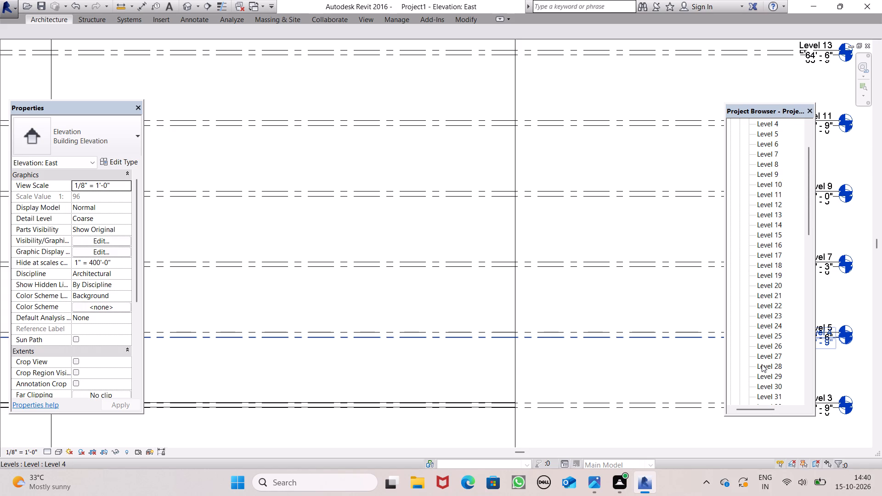
{"action": "scroll", "coordinate": [762, 364], "scroll_direction": "down", "scroll_amount": 1}
{"action": "scroll", "coordinate": [762, 364], "scroll_direction": "up", "scroll_amount": 10}
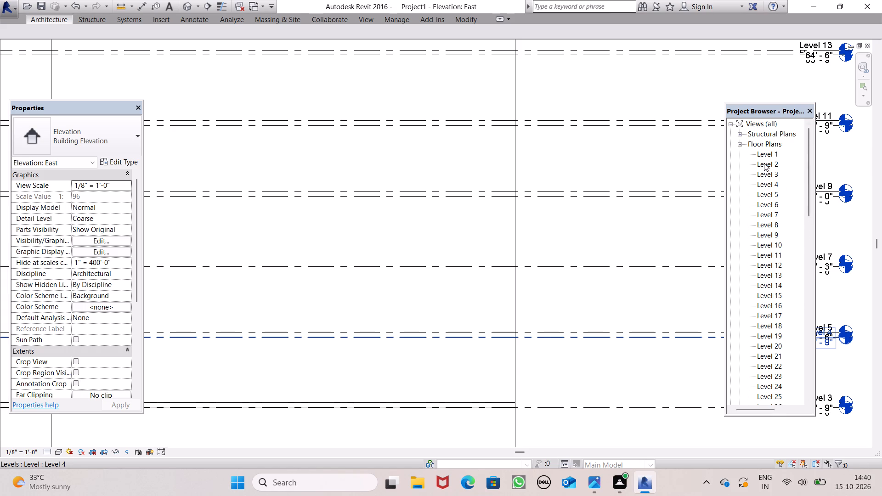
{"action": "double_click", "coordinate": [767, 164]}
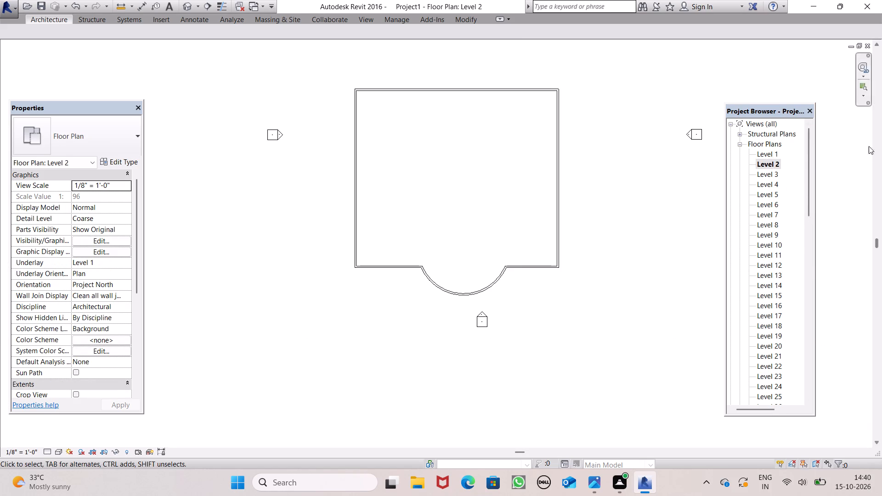
Inspect the curved and straight outer walls one by one in the Level 2 floor plan and clear the selection.
{"action": "left_click", "coordinate": [471, 288]}
{"action": "left_click", "coordinate": [545, 282]}
{"action": "left_click", "coordinate": [536, 266]}
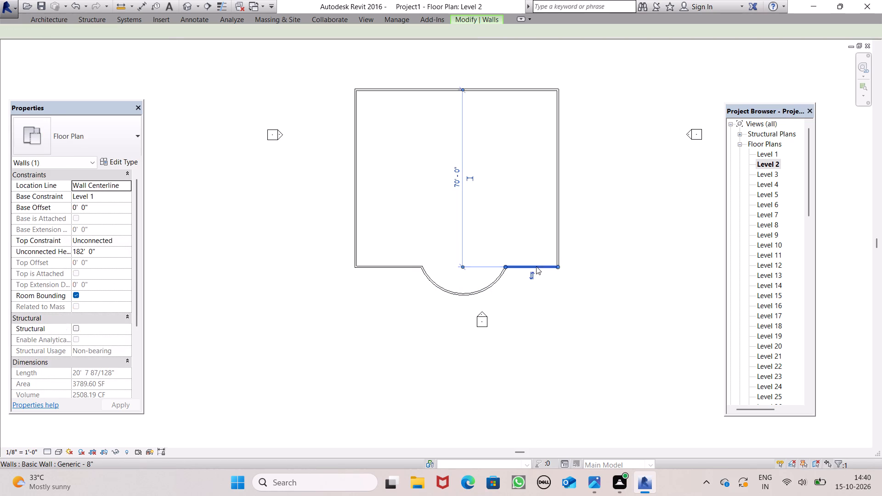
{"action": "left_click", "coordinate": [538, 287]}
{"action": "left_click", "coordinate": [557, 254]}
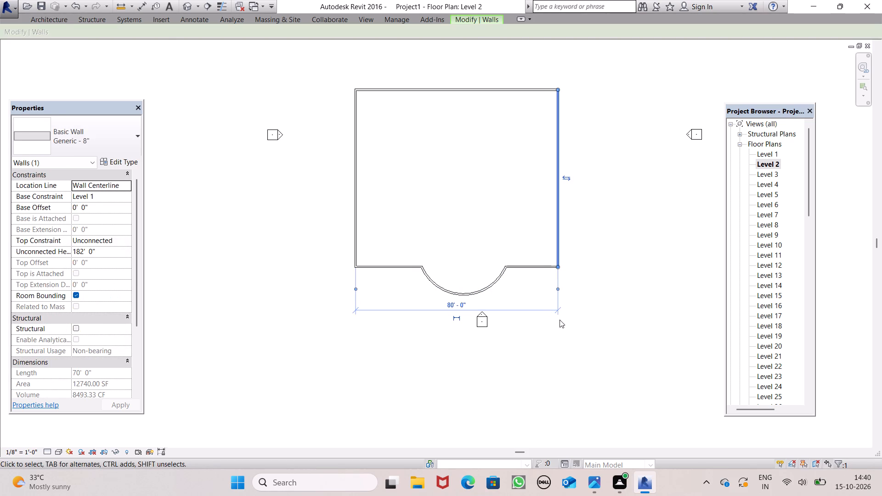
{"action": "left_click_drag", "start_coordinate": [560, 320], "coordinate": [559, 309]}
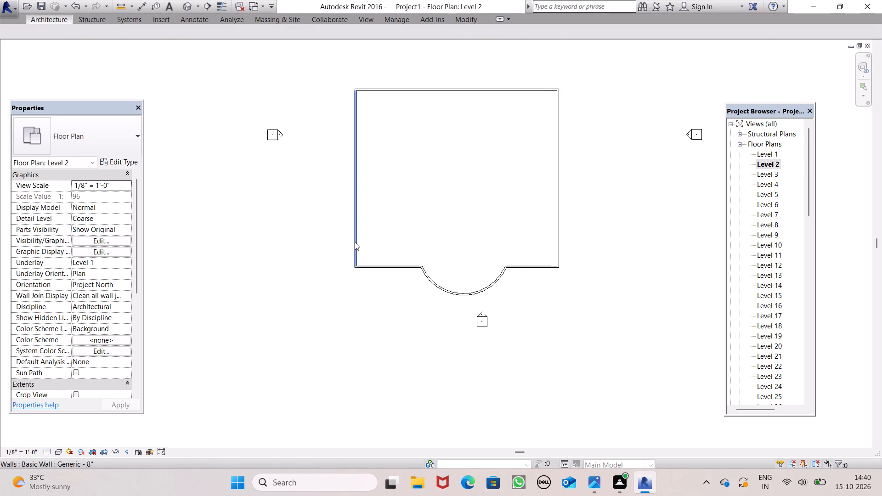
{"action": "left_click", "coordinate": [355, 242]}
{"action": "left_click", "coordinate": [305, 266]}
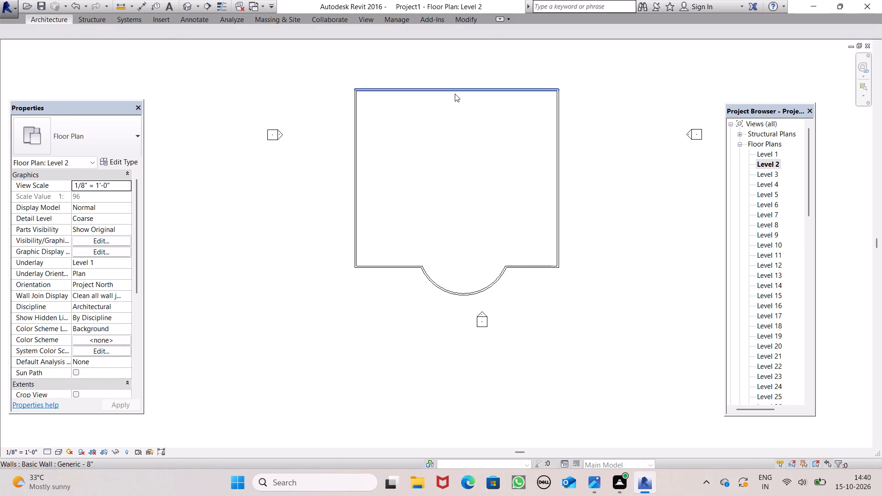
{"action": "left_click", "coordinate": [455, 94]}
{"action": "left_click", "coordinate": [240, 209]}
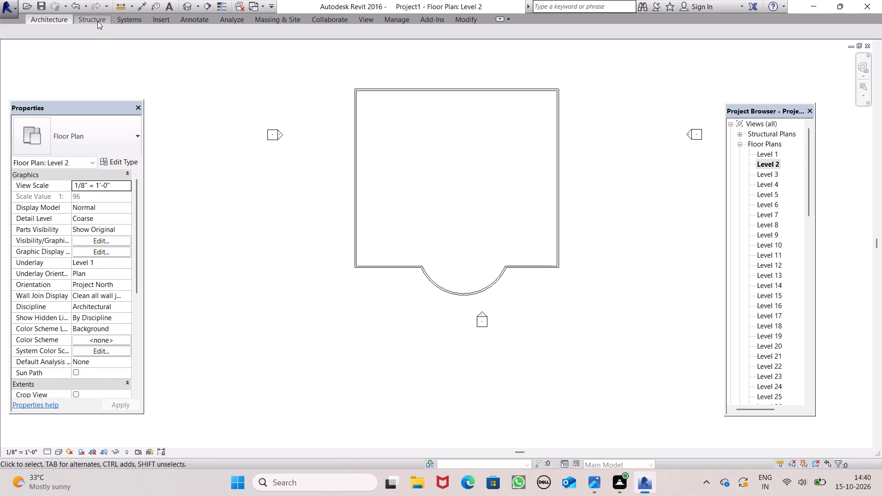
View the tower in the default 3D view and return to the Level 2 floor plan.
{"action": "left_click", "coordinate": [188, 4]}
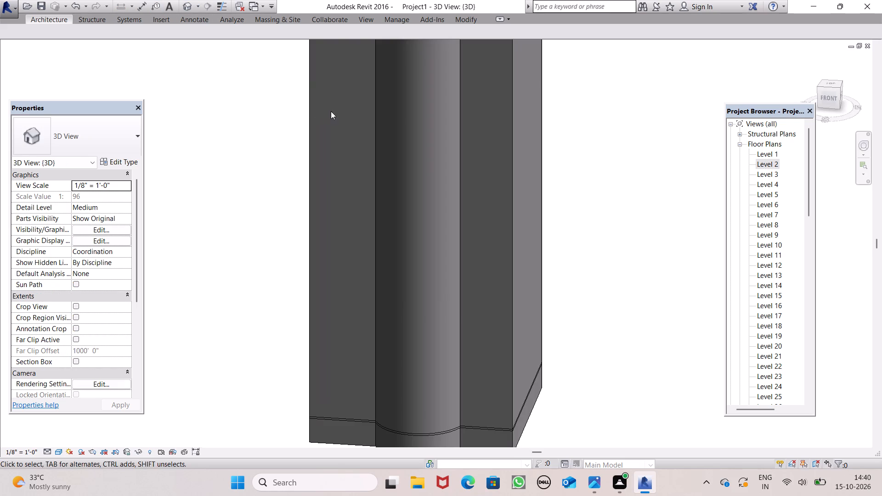
{"action": "scroll", "coordinate": [678, 130], "scroll_direction": "down", "scroll_amount": 1}
{"action": "double_click", "coordinate": [755, 165]}
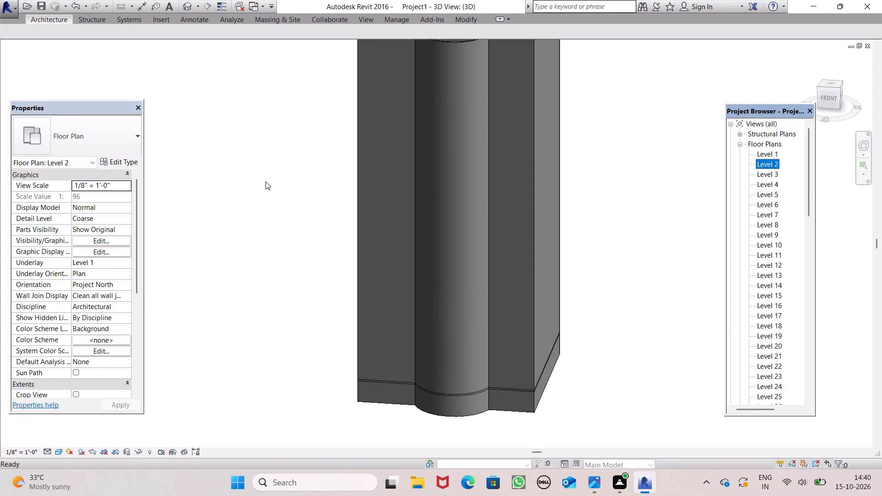
{"action": "double_click", "coordinate": [772, 162]}
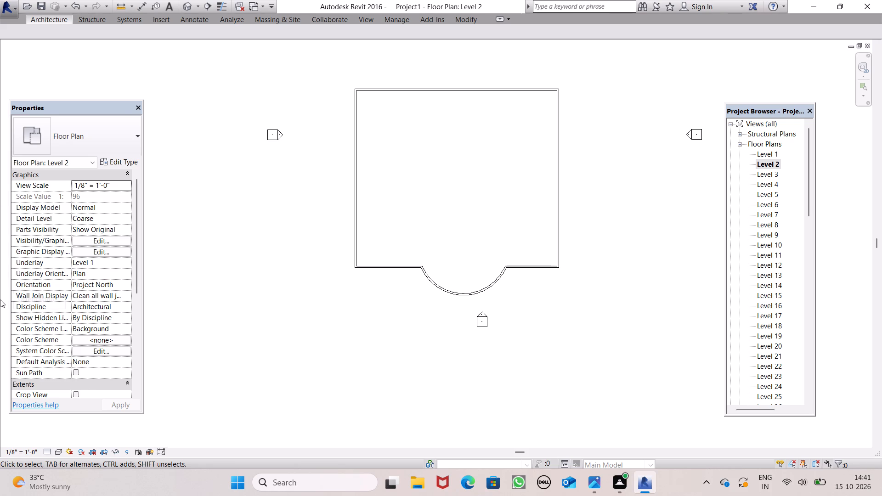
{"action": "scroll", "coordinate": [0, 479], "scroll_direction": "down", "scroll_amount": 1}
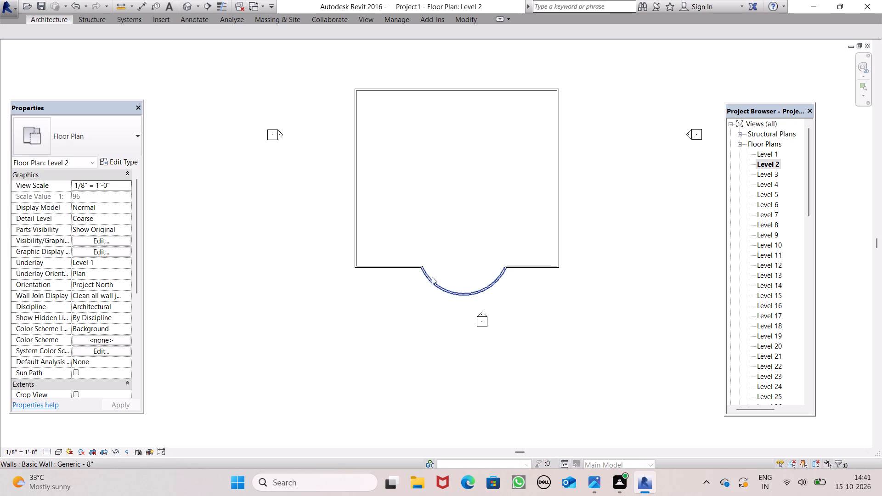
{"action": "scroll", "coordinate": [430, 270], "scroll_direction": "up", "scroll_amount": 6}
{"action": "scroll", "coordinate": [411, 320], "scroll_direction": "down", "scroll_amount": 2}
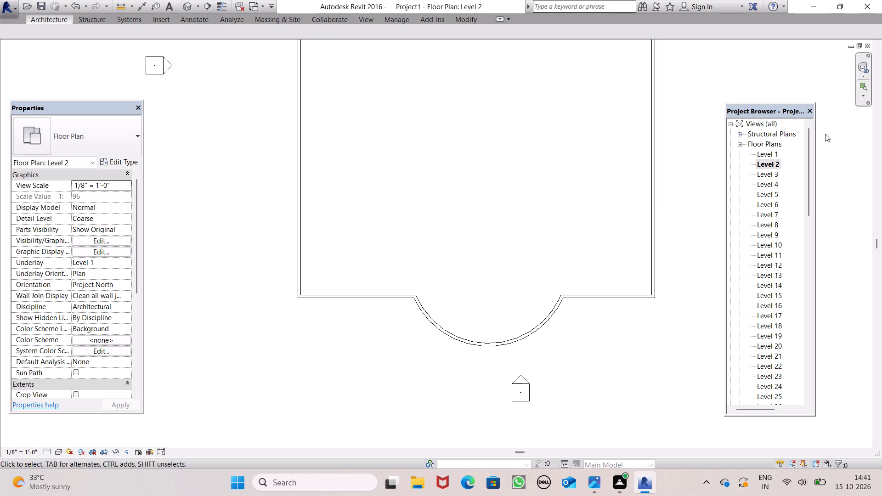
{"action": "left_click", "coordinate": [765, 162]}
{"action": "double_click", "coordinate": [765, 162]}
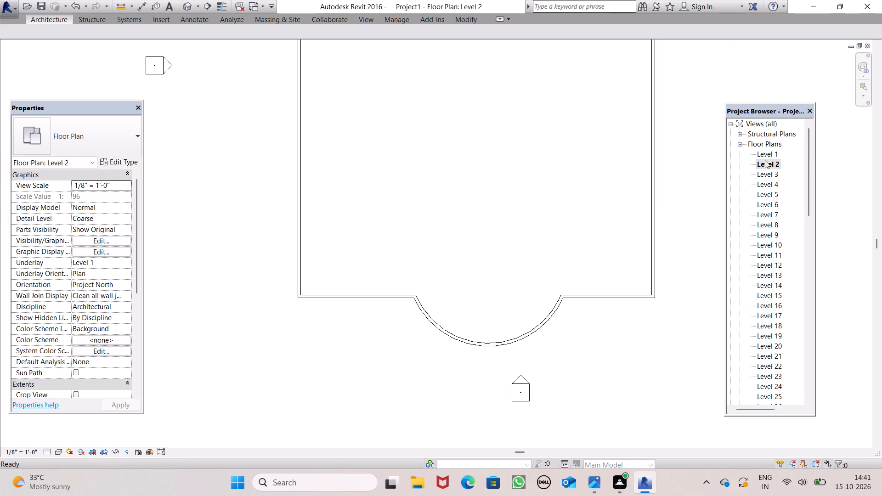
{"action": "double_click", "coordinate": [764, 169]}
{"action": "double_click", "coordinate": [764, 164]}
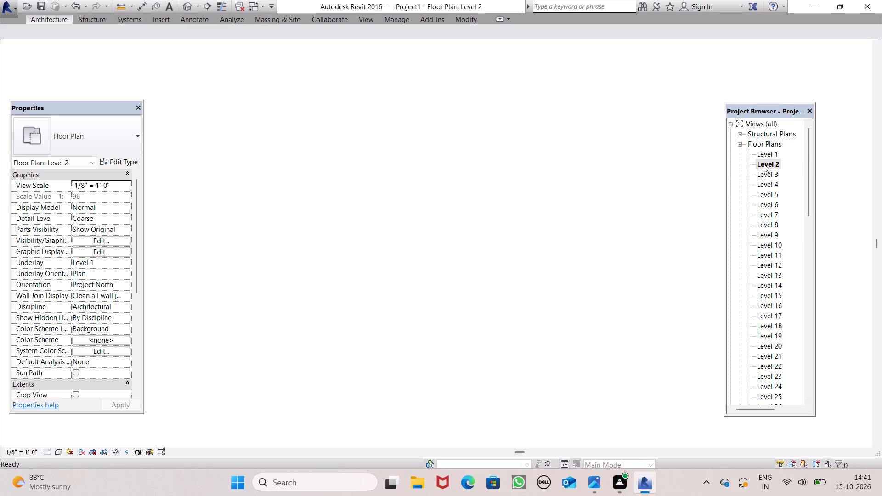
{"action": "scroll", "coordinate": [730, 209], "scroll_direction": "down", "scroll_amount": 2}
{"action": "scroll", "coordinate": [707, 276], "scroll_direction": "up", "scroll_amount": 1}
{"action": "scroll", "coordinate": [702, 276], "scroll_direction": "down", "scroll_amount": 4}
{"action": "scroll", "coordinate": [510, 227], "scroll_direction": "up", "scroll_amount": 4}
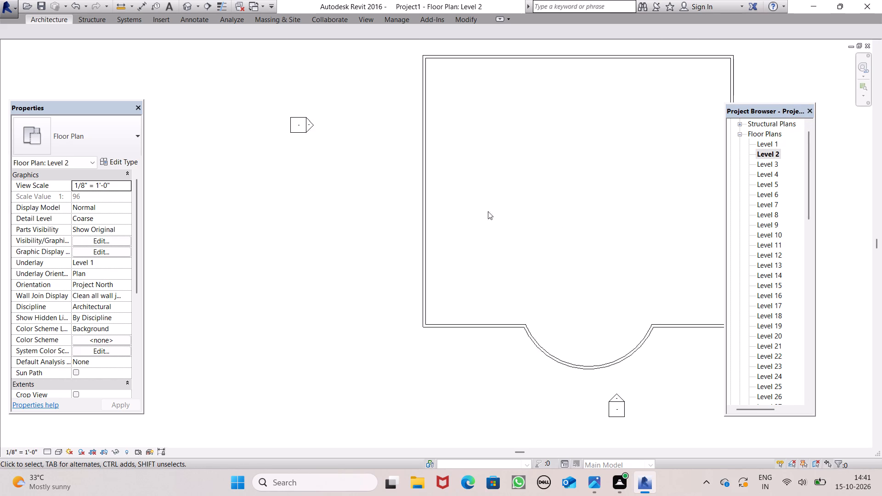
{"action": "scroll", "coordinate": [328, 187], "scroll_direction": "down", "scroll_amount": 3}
Inspect the Level 2 floor slab around the tower's base in the 3D view and clear the selection.
{"action": "left_click", "coordinate": [192, 10]}
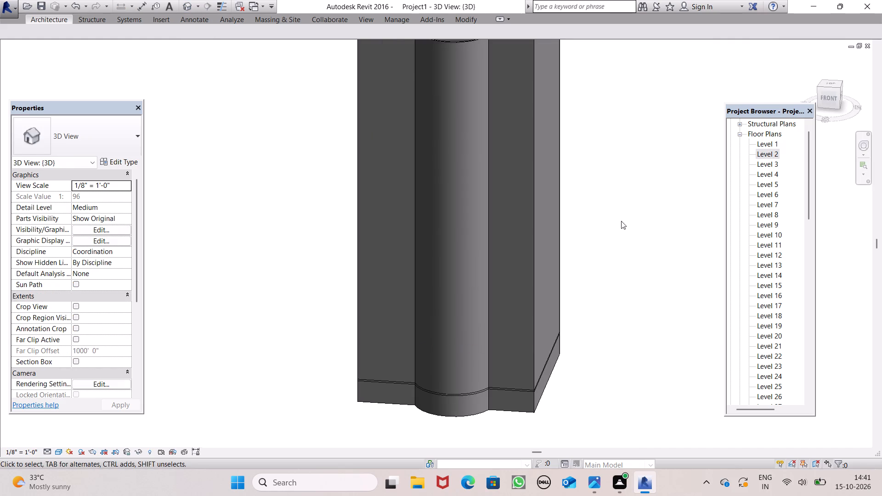
{"action": "scroll", "coordinate": [621, 240], "scroll_direction": "down", "scroll_amount": 1}
{"action": "scroll", "coordinate": [532, 333], "scroll_direction": "up", "scroll_amount": 7}
{"action": "scroll", "coordinate": [495, 371], "scroll_direction": "down", "scroll_amount": 2}
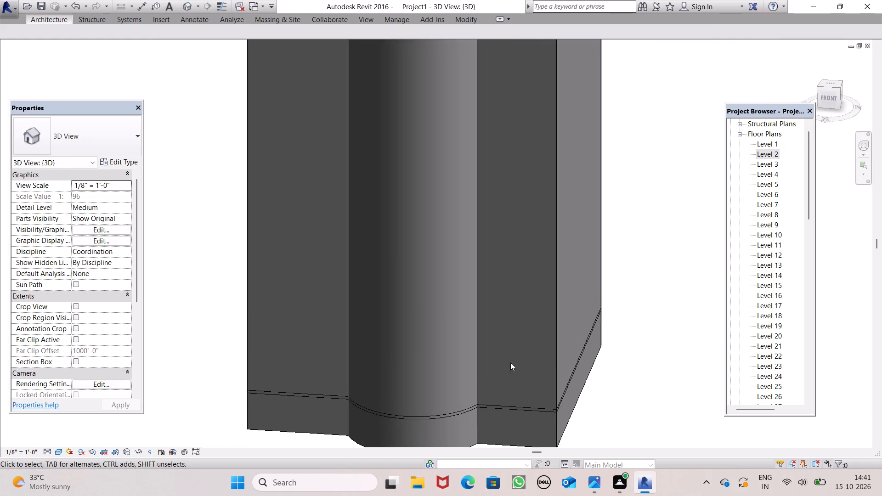
{"action": "scroll", "coordinate": [561, 437], "scroll_direction": "down", "scroll_amount": 1}
{"action": "scroll", "coordinate": [561, 436], "scroll_direction": "up", "scroll_amount": 4}
{"action": "scroll", "coordinate": [418, 358], "scroll_direction": "down", "scroll_amount": 1}
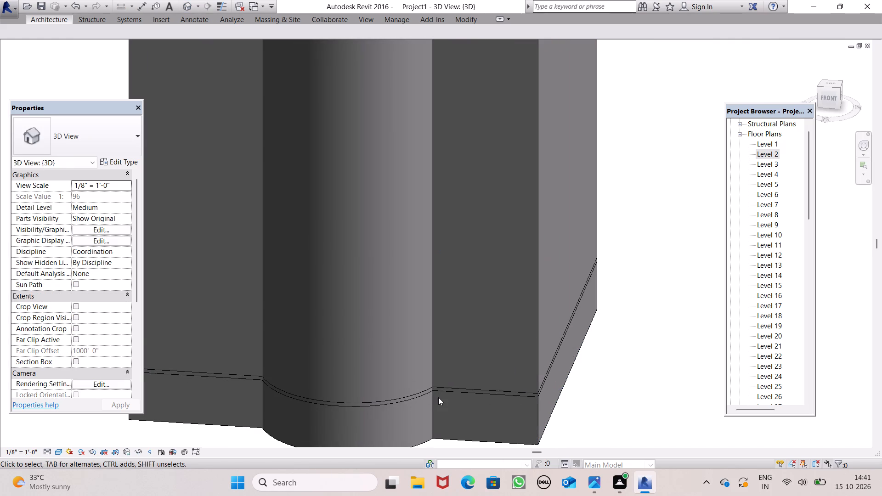
{"action": "left_click", "coordinate": [443, 389]}
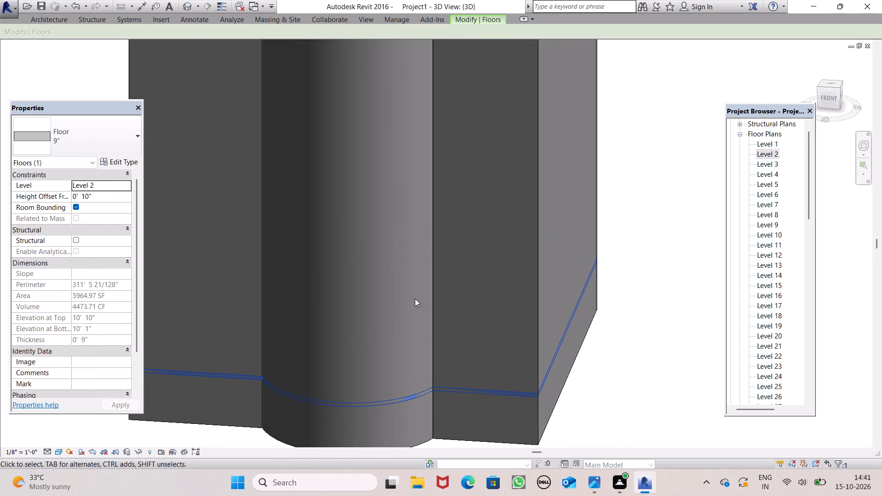
{"action": "left_click", "coordinate": [669, 342]}
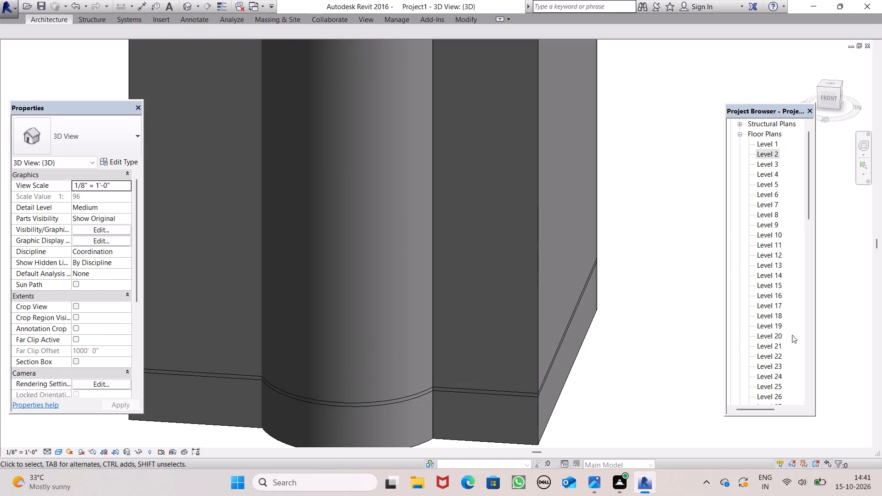
Open the East building elevation.
{"action": "scroll", "coordinate": [770, 292], "scroll_direction": "down", "scroll_amount": 3}
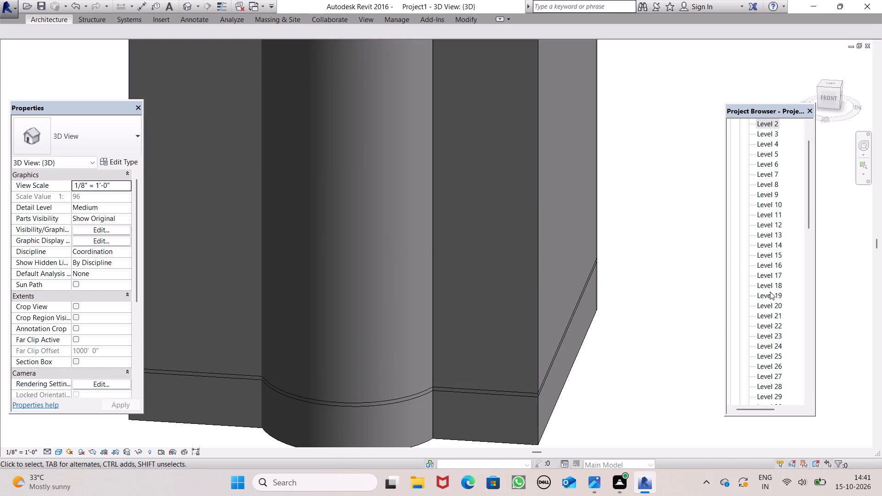
{"action": "scroll", "coordinate": [769, 252], "scroll_direction": "up", "scroll_amount": 5}
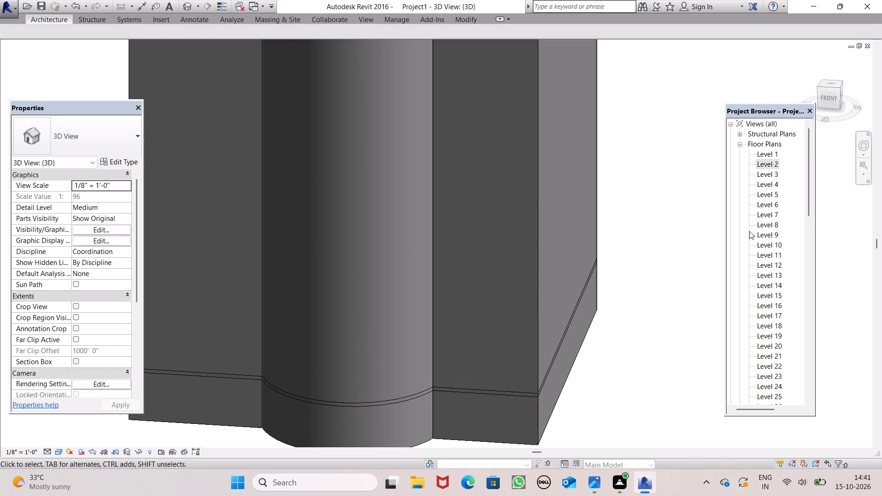
{"action": "scroll", "coordinate": [755, 199], "scroll_direction": "down", "scroll_amount": 11}
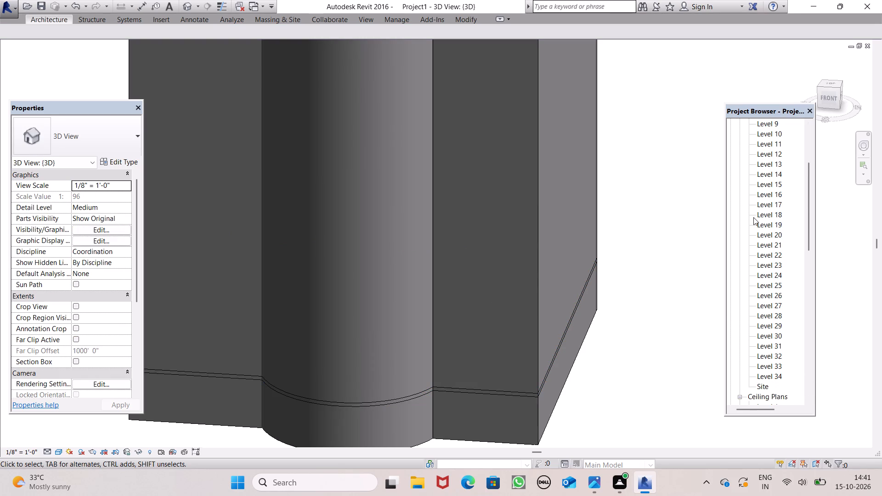
{"action": "scroll", "coordinate": [753, 217], "scroll_direction": "down", "scroll_amount": 18}
{"action": "scroll", "coordinate": [754, 304], "scroll_direction": "down", "scroll_amount": 2}
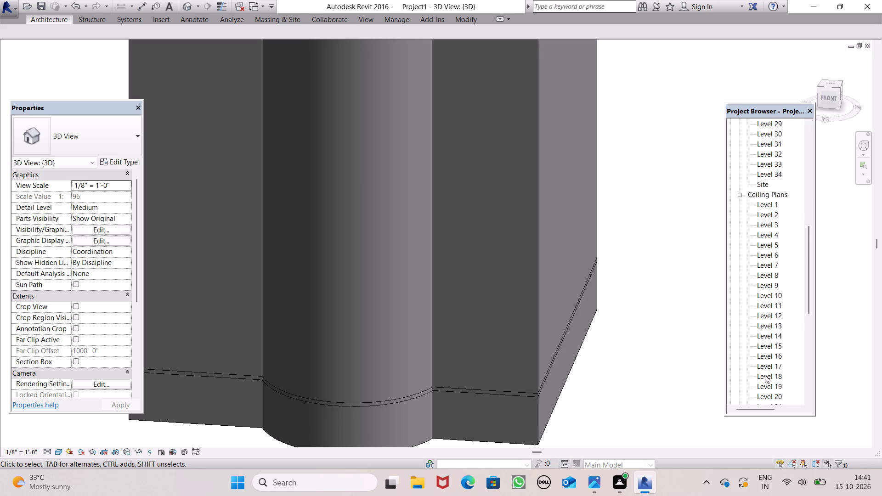
{"action": "scroll", "coordinate": [765, 375], "scroll_direction": "down", "scroll_amount": 20}
{"action": "scroll", "coordinate": [765, 375], "scroll_direction": "down", "scroll_amount": 4}
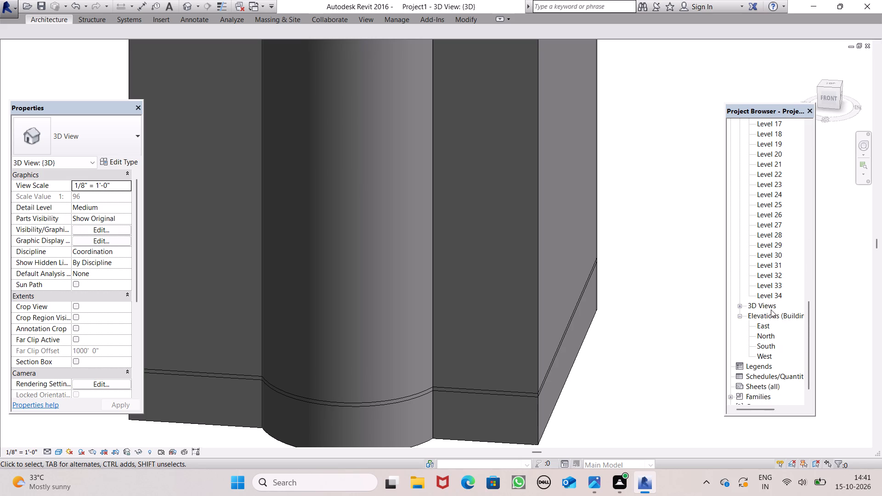
{"action": "double_click", "coordinate": [760, 326]}
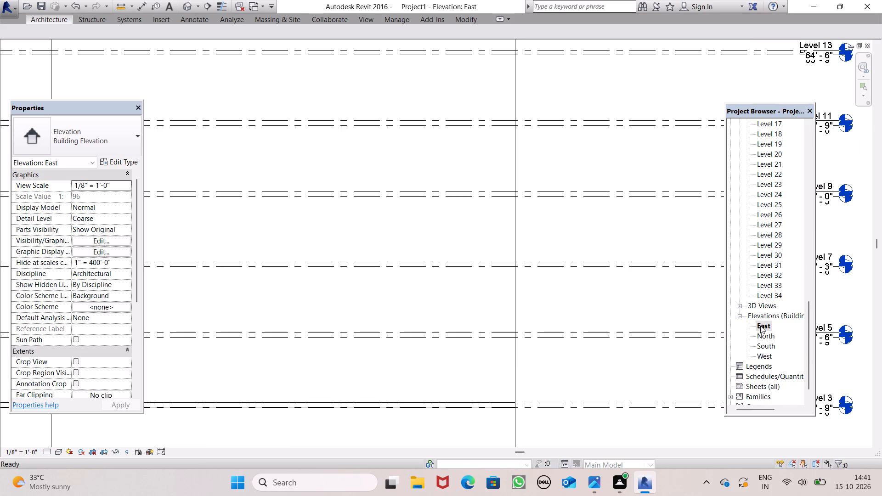
Lower the Level 2 floor slab in the elevation to a height offset of 0' 9" from its level and clear the selection.
{"action": "scroll", "coordinate": [760, 326], "scroll_direction": "down", "scroll_amount": 1}
{"action": "scroll", "coordinate": [514, 370], "scroll_direction": "down", "scroll_amount": 4}
{"action": "scroll", "coordinate": [317, 400], "scroll_direction": "up", "scroll_amount": 4}
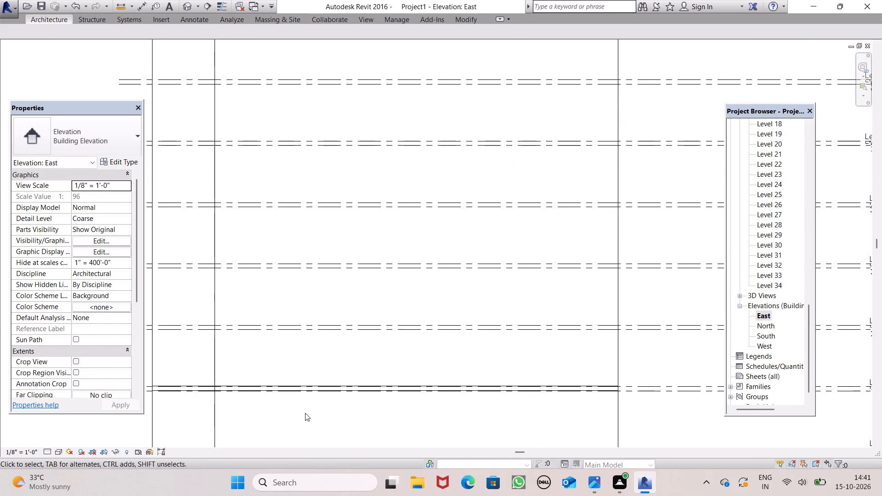
{"action": "scroll", "coordinate": [305, 413], "scroll_direction": "up", "scroll_amount": 1}
{"action": "scroll", "coordinate": [381, 379], "scroll_direction": "up", "scroll_amount": 13}
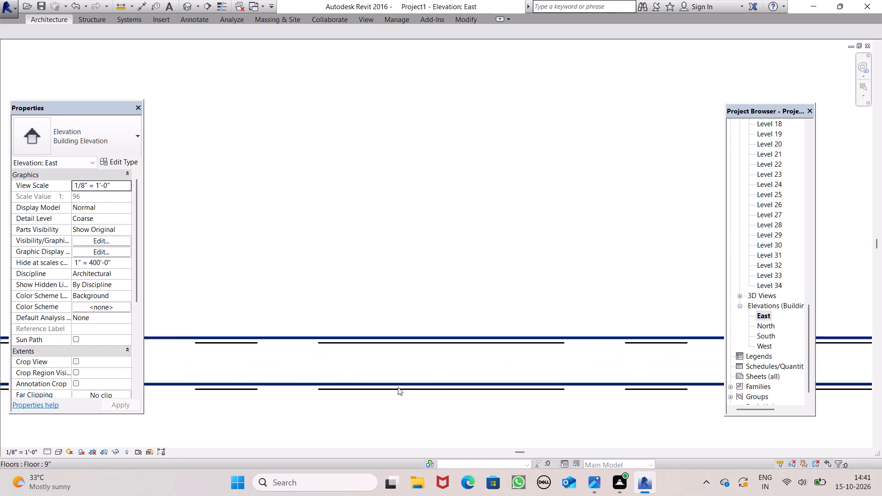
{"action": "scroll", "coordinate": [398, 387], "scroll_direction": "up", "scroll_amount": 4}
{"action": "scroll", "coordinate": [401, 387], "scroll_direction": "down", "scroll_amount": 1}
{"action": "scroll", "coordinate": [401, 387], "scroll_direction": "up", "scroll_amount": 3}
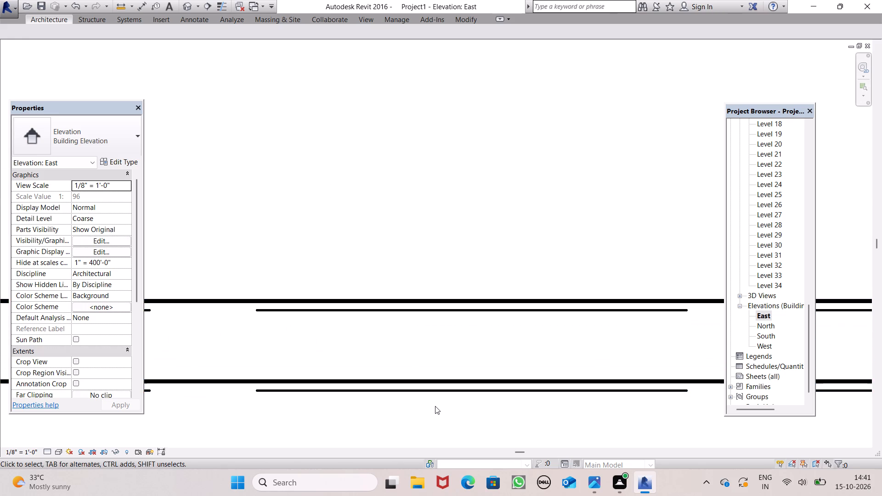
{"action": "key", "text": "Down"}
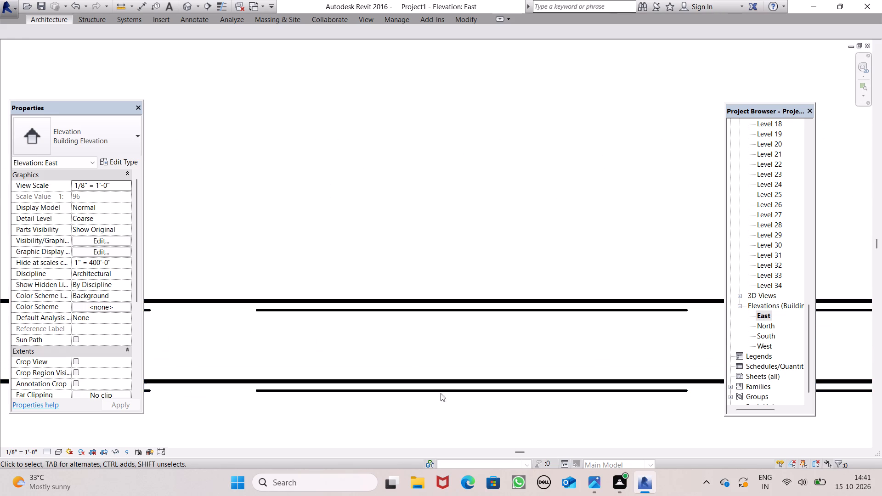
{"action": "left_click", "coordinate": [444, 383]}
{"action": "key", "text": "Down"}
{"action": "key", "text": "Down"}
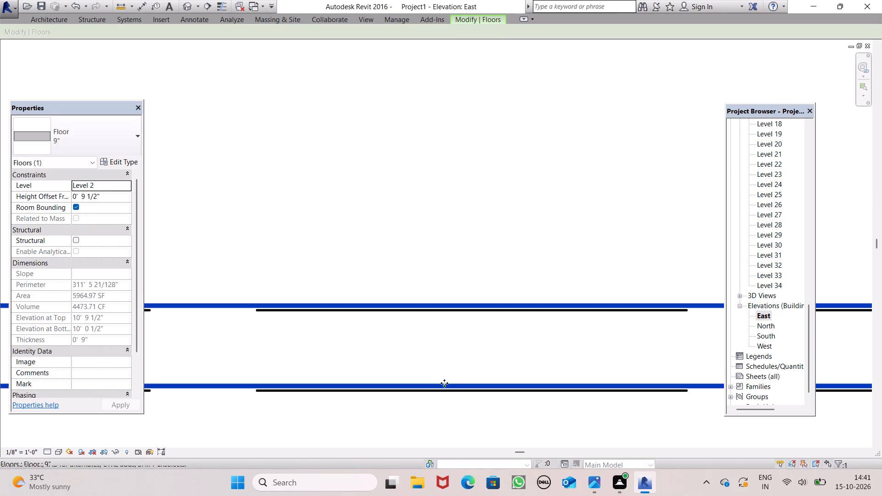
{"action": "key", "text": "Down"}
{"action": "key", "text": "Down"}
{"action": "scroll", "coordinate": [453, 371], "scroll_direction": "down", "scroll_amount": 4}
{"action": "scroll", "coordinate": [491, 227], "scroll_direction": "down", "scroll_amount": 6}
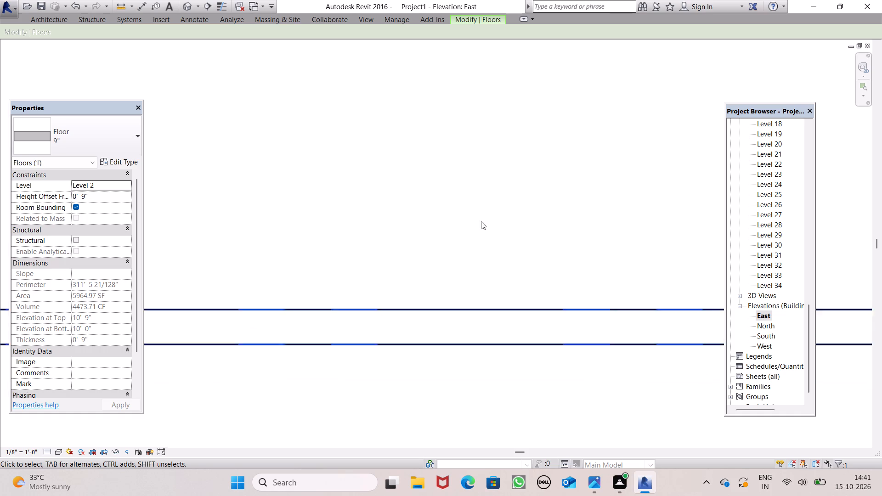
{"action": "scroll", "coordinate": [480, 201], "scroll_direction": "down", "scroll_amount": 4}
{"action": "scroll", "coordinate": [492, 282], "scroll_direction": "down", "scroll_amount": 3}
{"action": "scroll", "coordinate": [538, 262], "scroll_direction": "down", "scroll_amount": 6}
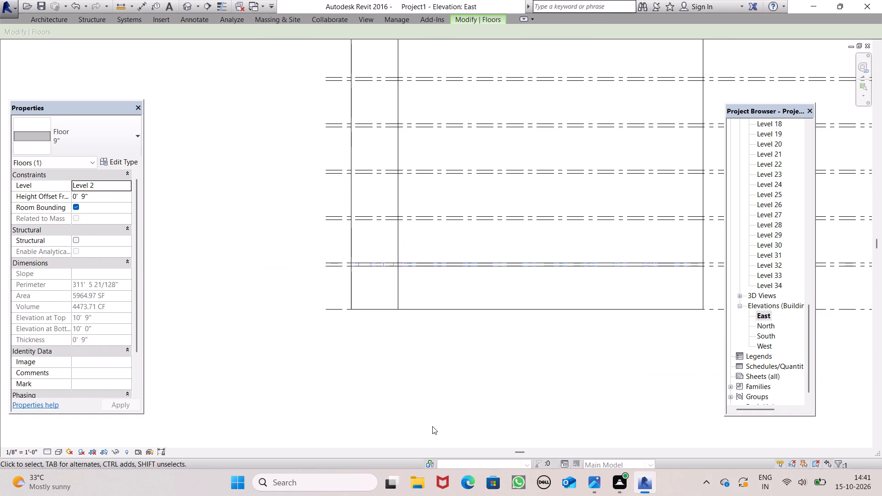
{"action": "left_click", "coordinate": [430, 415]}
Select the Level 2 floor slab in the East elevation and expand the collapsed ribbon to show the full modify tools.
{"action": "scroll", "coordinate": [440, 243], "scroll_direction": "down", "scroll_amount": 6}
{"action": "scroll", "coordinate": [569, 203], "scroll_direction": "up", "scroll_amount": 3}
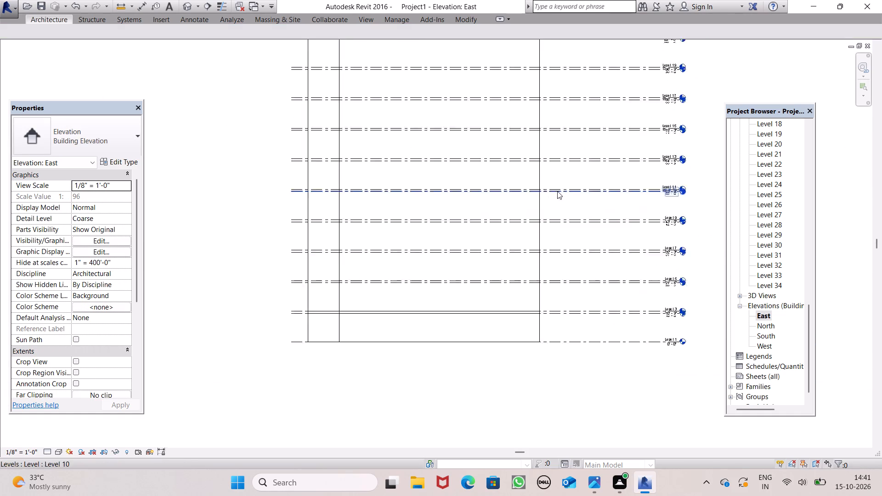
{"action": "scroll", "coordinate": [557, 191], "scroll_direction": "up", "scroll_amount": 4}
{"action": "left_click", "coordinate": [451, 401]}
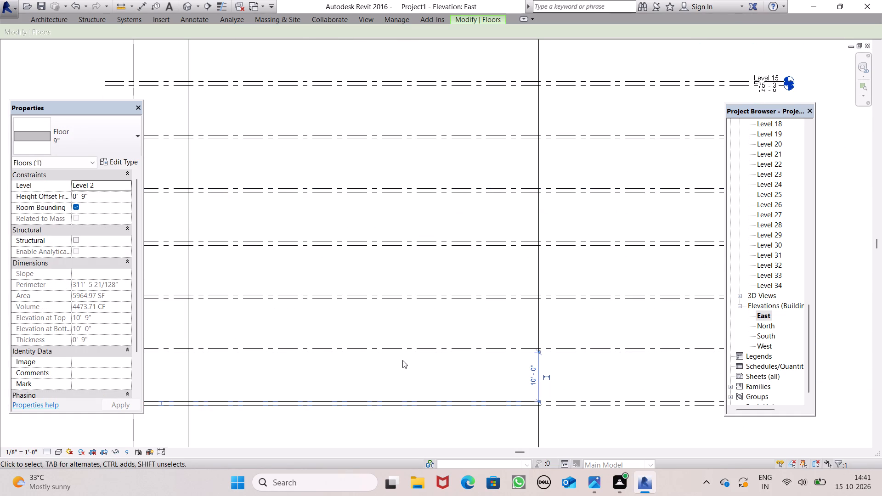
{"action": "left_click", "coordinate": [412, 402]}
{"action": "left_click", "coordinate": [518, 21]}
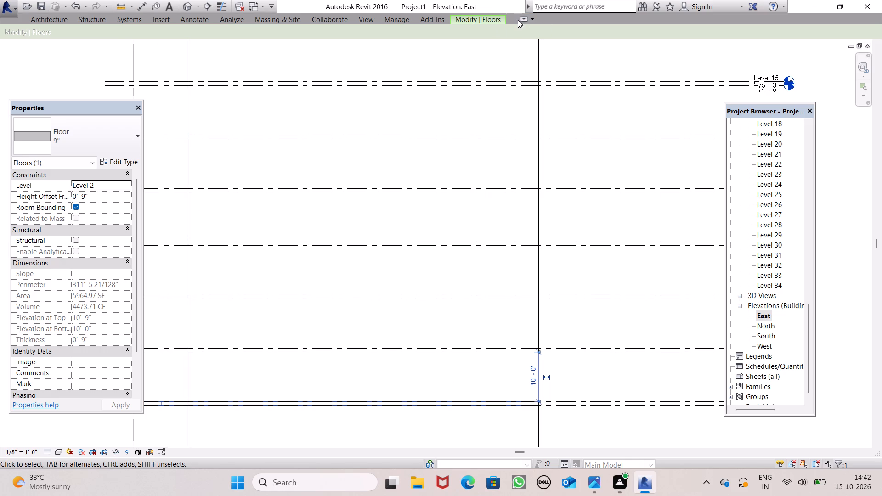
{"action": "left_click", "coordinate": [526, 18]}
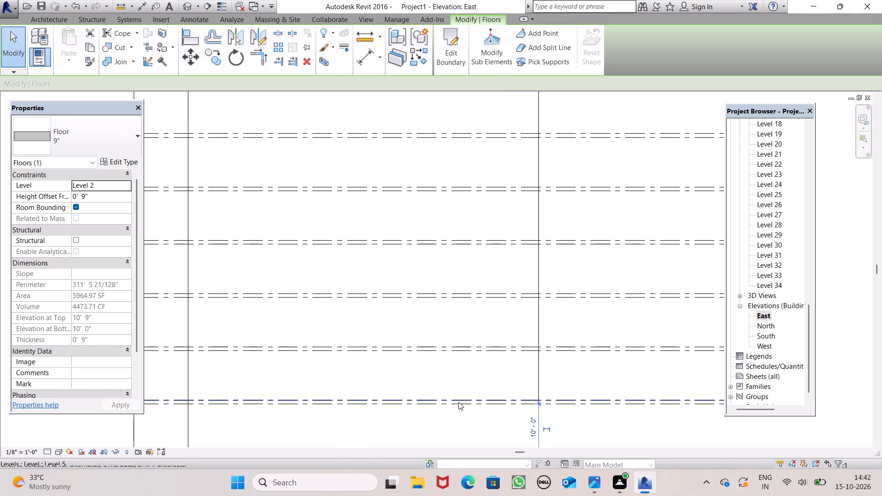
Copy the Level 2 floor slab upward with Multiple enabled, placing the copy about 1' 7" above Level 5, and end the command.
{"action": "scroll", "coordinate": [483, 321], "scroll_direction": "down", "scroll_amount": 3}
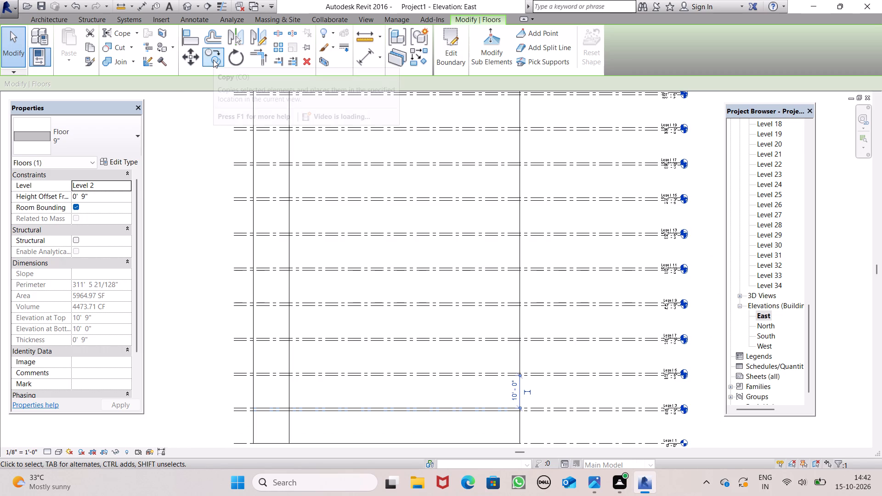
{"action": "left_click", "coordinate": [213, 60]}
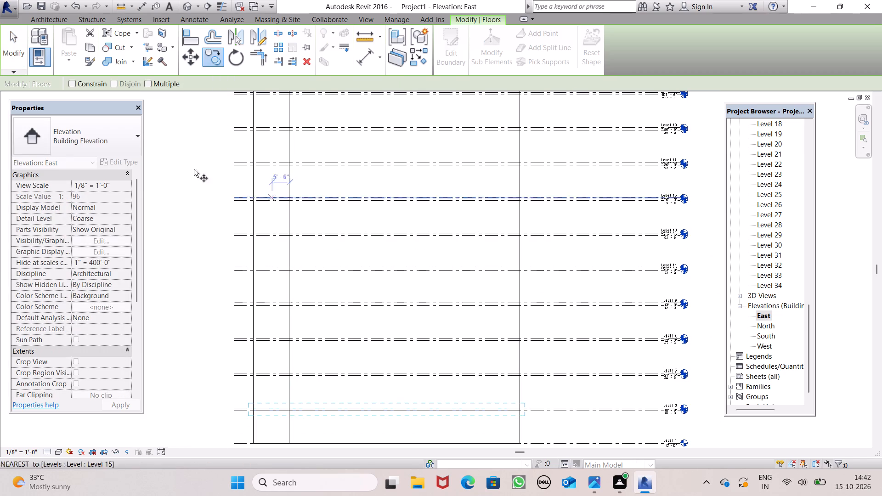
{"action": "left_click", "coordinate": [152, 82]}
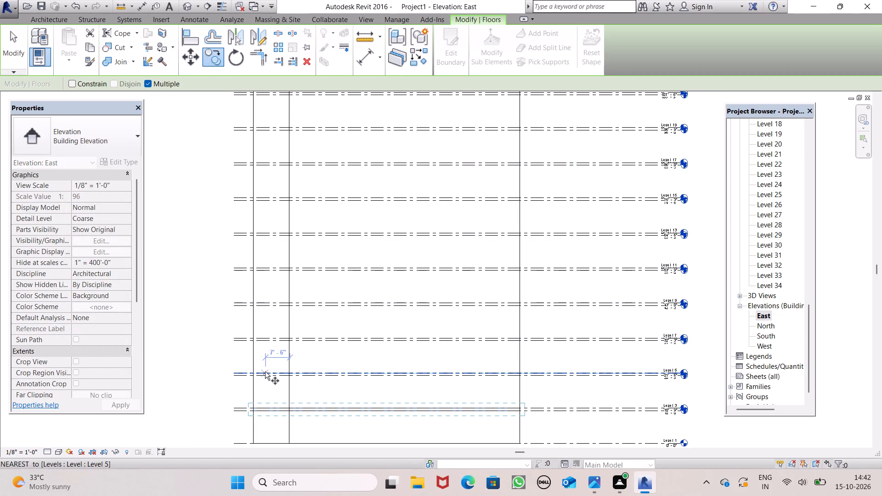
{"action": "scroll", "coordinate": [265, 372], "scroll_direction": "up", "scroll_amount": 9}
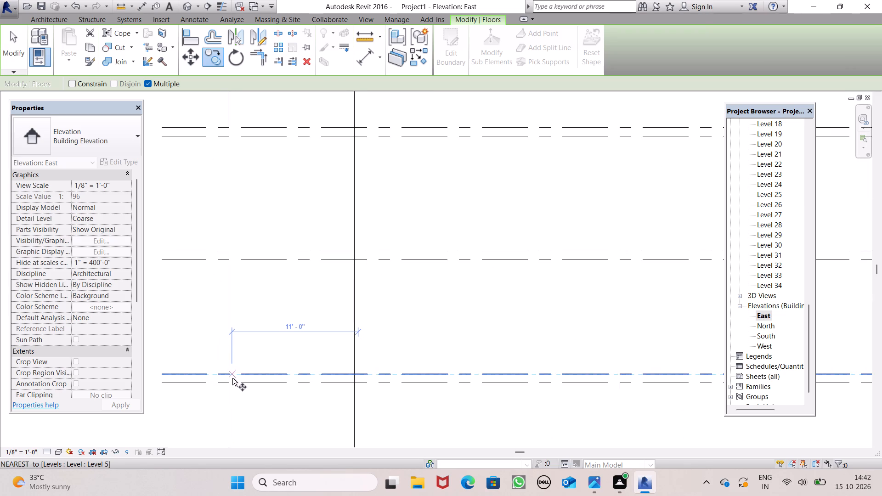
{"action": "scroll", "coordinate": [159, 248], "scroll_direction": "down", "scroll_amount": 5}
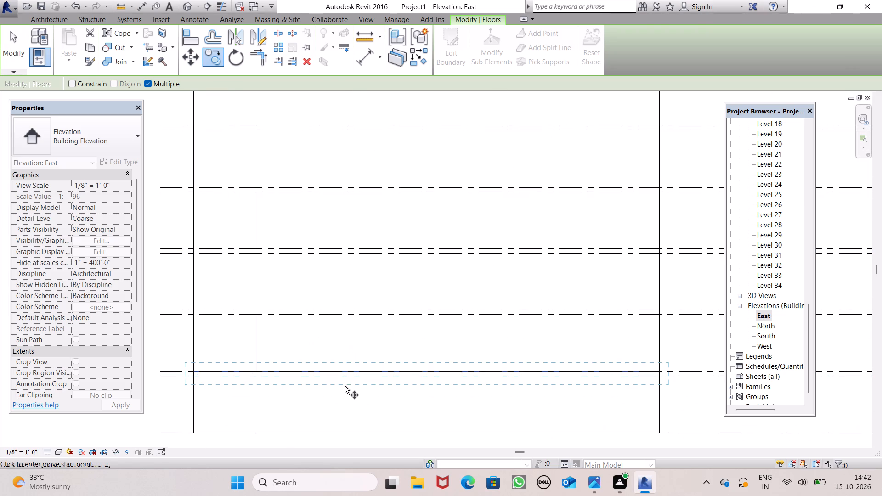
{"action": "left_click_drag", "start_coordinate": [337, 385], "coordinate": [338, 331]}
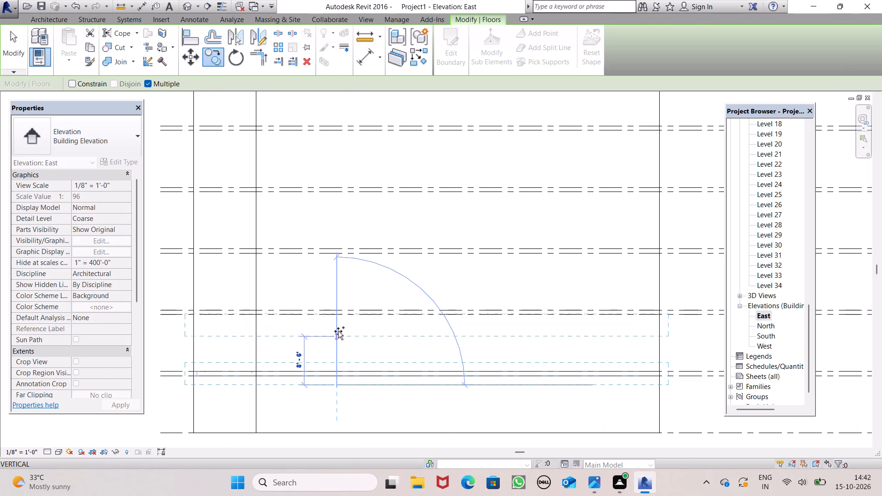
{"action": "left_click_drag", "start_coordinate": [338, 331], "coordinate": [328, 320]}
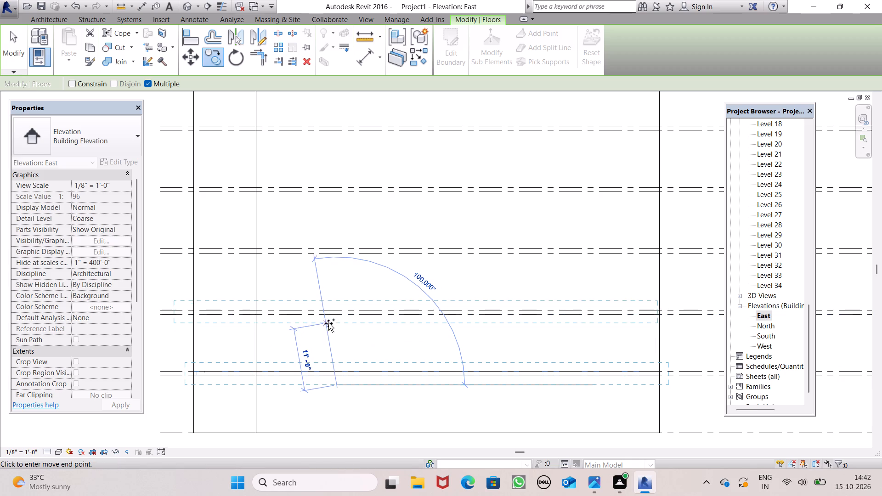
{"action": "scroll", "coordinate": [304, 330], "scroll_direction": "up", "scroll_amount": 2}
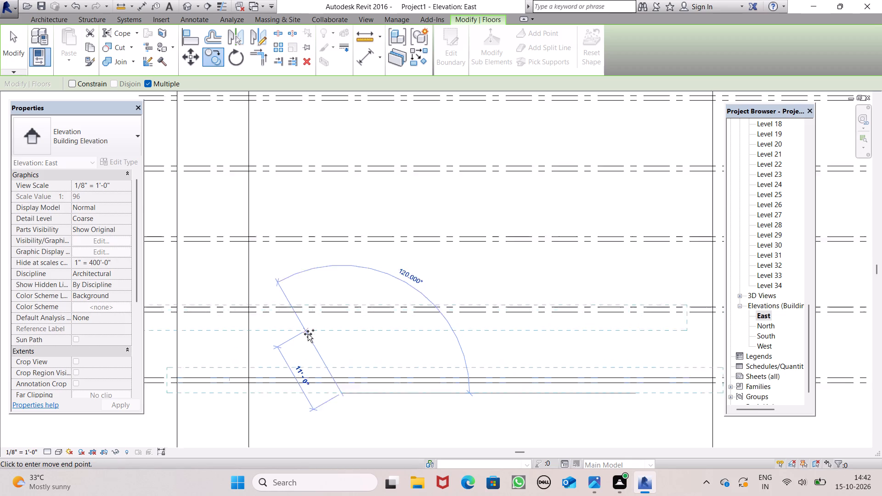
{"action": "scroll", "coordinate": [308, 334], "scroll_direction": "up", "scroll_amount": 2}
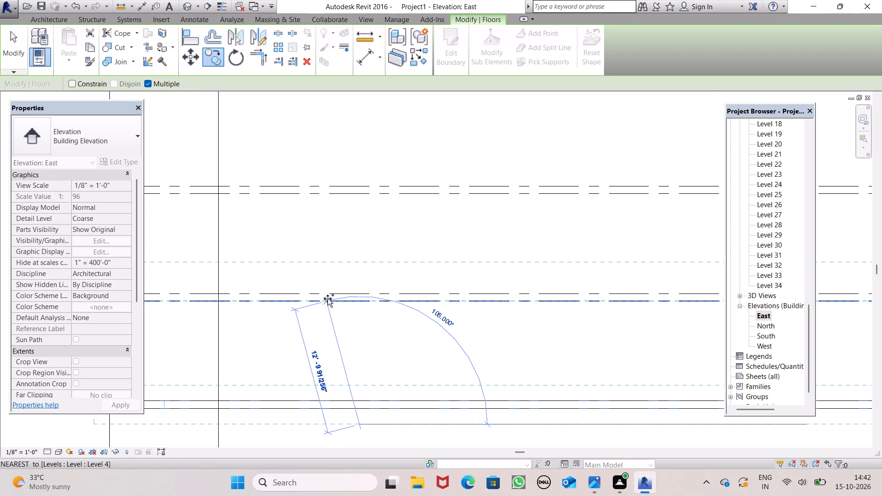
{"action": "left_click", "coordinate": [332, 304]}
{"action": "key", "text": "space"}
{"action": "key", "text": "space"}
{"action": "scroll", "coordinate": [317, 350], "scroll_direction": "down", "scroll_amount": 5}
{"action": "key", "text": "space"}
{"action": "key", "text": "space"}
{"action": "scroll", "coordinate": [339, 343], "scroll_direction": "down", "scroll_amount": 2}
{"action": "key", "text": "space"}
{"action": "key", "text": "Escape"}
{"action": "key", "text": "Escape"}
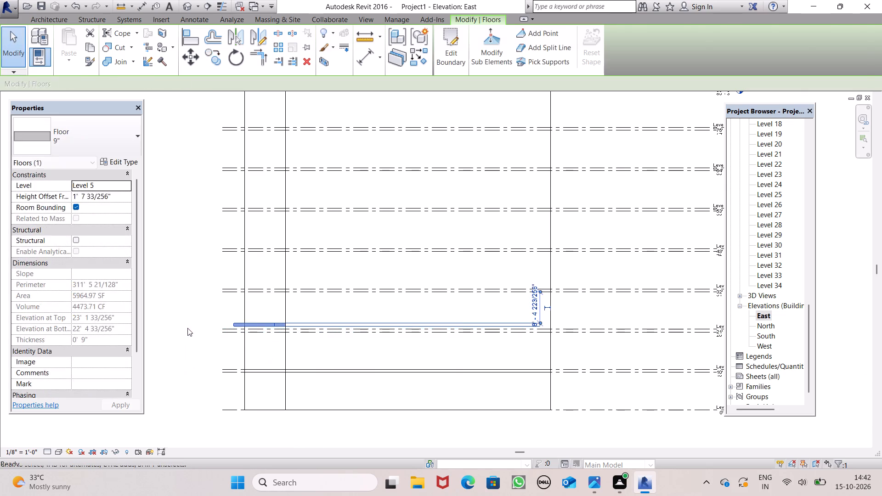
Select the copied floor slab and nudge it sideways until its end is close to the tower's outer wall edge.
{"action": "scroll", "coordinate": [362, 330], "scroll_direction": "up", "scroll_amount": 1}
{"action": "scroll", "coordinate": [433, 342], "scroll_direction": "down", "scroll_amount": 1}
{"action": "scroll", "coordinate": [435, 344], "scroll_direction": "up", "scroll_amount": 5}
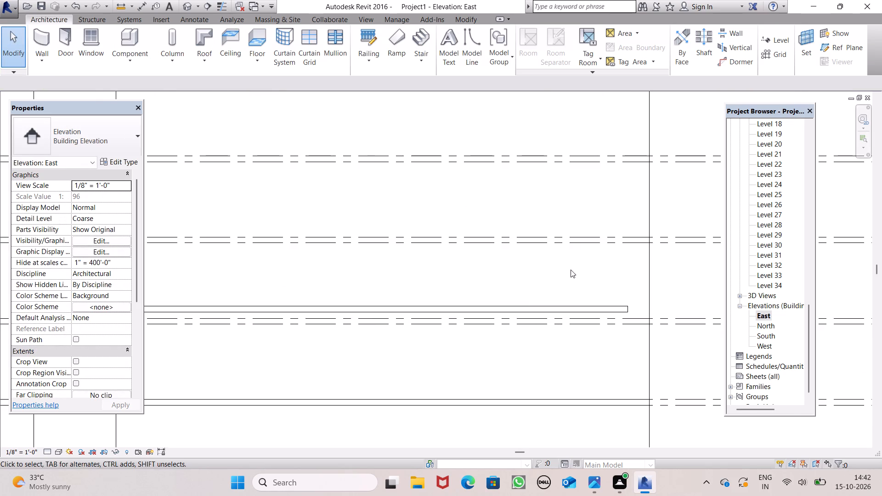
{"action": "scroll", "coordinate": [573, 297], "scroll_direction": "up", "scroll_amount": 6}
{"action": "left_click", "coordinate": [584, 327]}
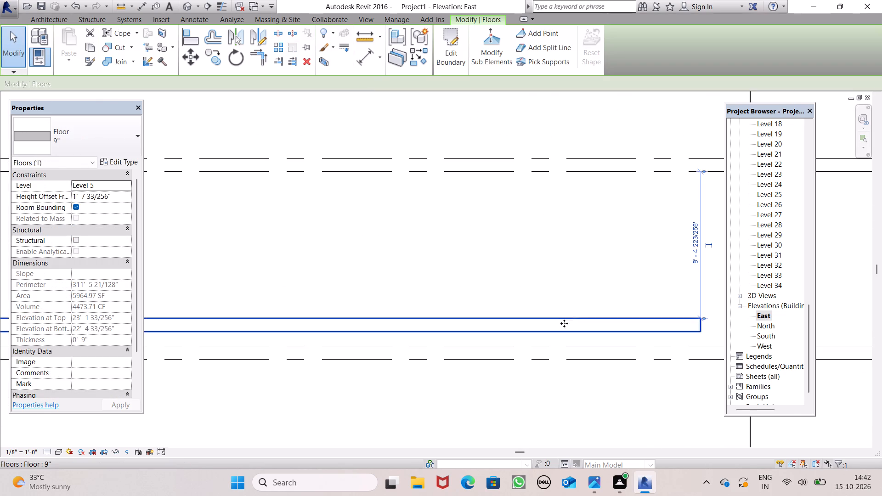
{"action": "scroll", "coordinate": [564, 323], "scroll_direction": "down", "scroll_amount": 5}
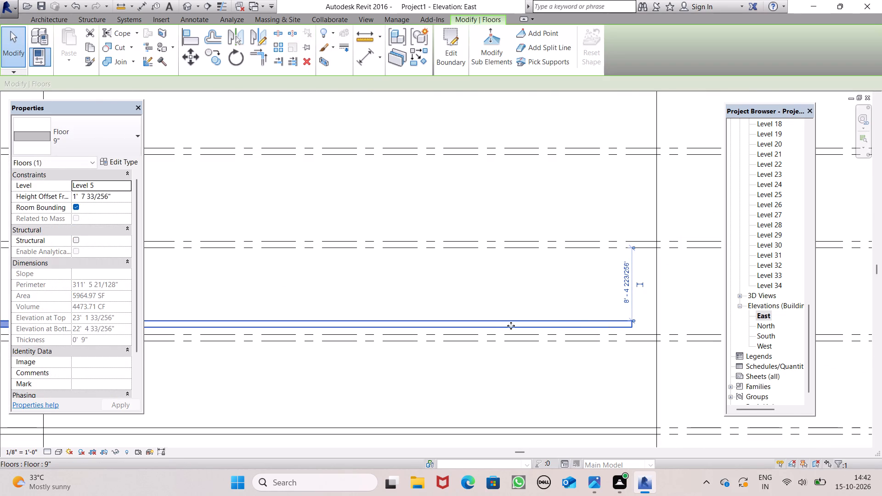
{"action": "key", "text": "Right"}
{"action": "key", "text": "Right"}
{"action": "key", "text": "Right"}
{"action": "key", "text": "Right"}
{"action": "key", "text": "Right"}
{"action": "key", "text": "Right"}
{"action": "key", "text": "Right"}
{"action": "key", "text": "Right"}
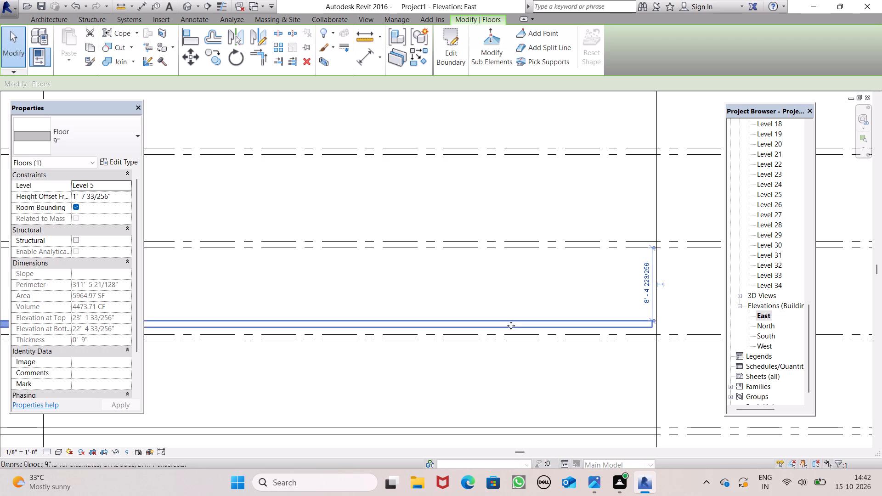
{"action": "key", "text": "Right"}
{"action": "key", "text": "Right"}
{"action": "key", "text": "Left"}
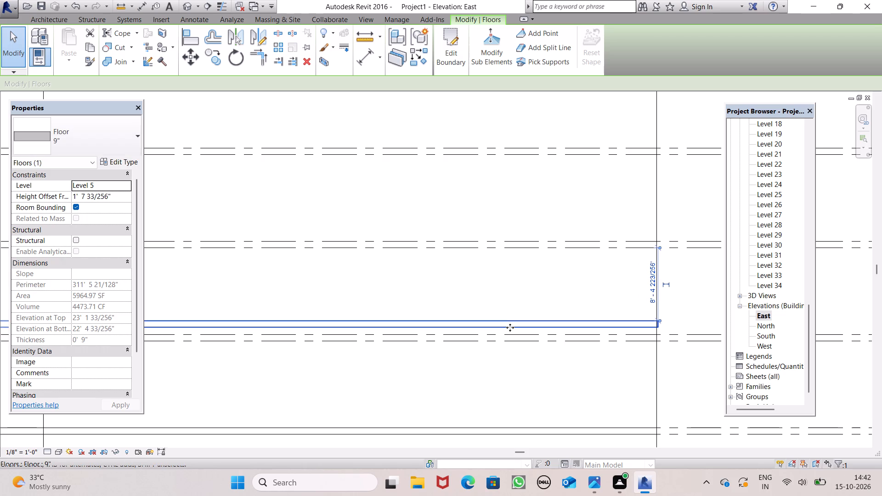
Nudge the copied slab down onto the Level 5 line, to a height offset of 0' 0 33/256".
{"action": "key", "text": "Down"}
{"action": "key", "text": "Down"}
{"action": "key", "text": "Down"}
{"action": "key", "text": "Down"}
{"action": "key", "text": "Down"}
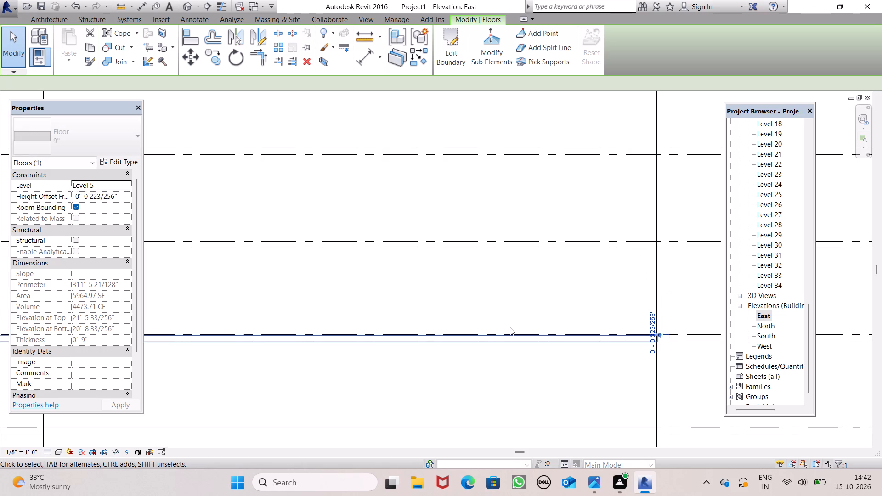
{"action": "scroll", "coordinate": [513, 329], "scroll_direction": "up", "scroll_amount": 10}
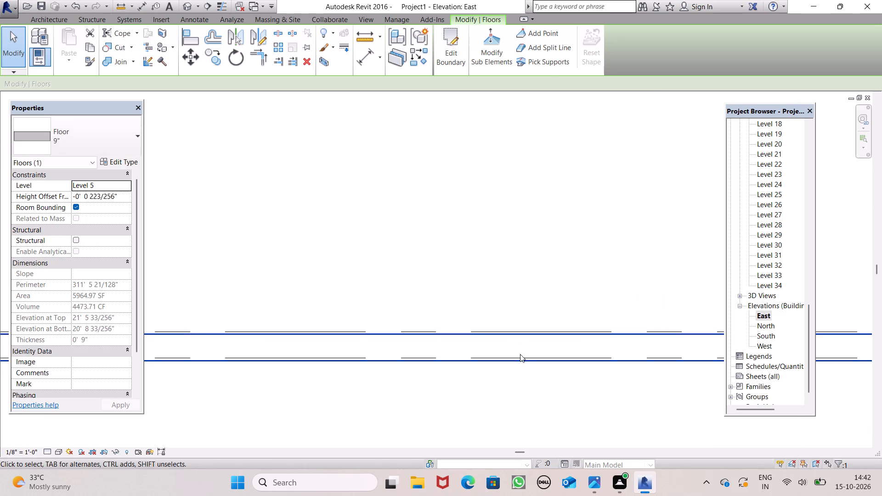
{"action": "key", "text": "Up"}
Fine-nudge the copied Level 5 slab sideways so its end is flush with the tower's outer wall line, and clear the selection.
{"action": "scroll", "coordinate": [489, 244], "scroll_direction": "down", "scroll_amount": 12}
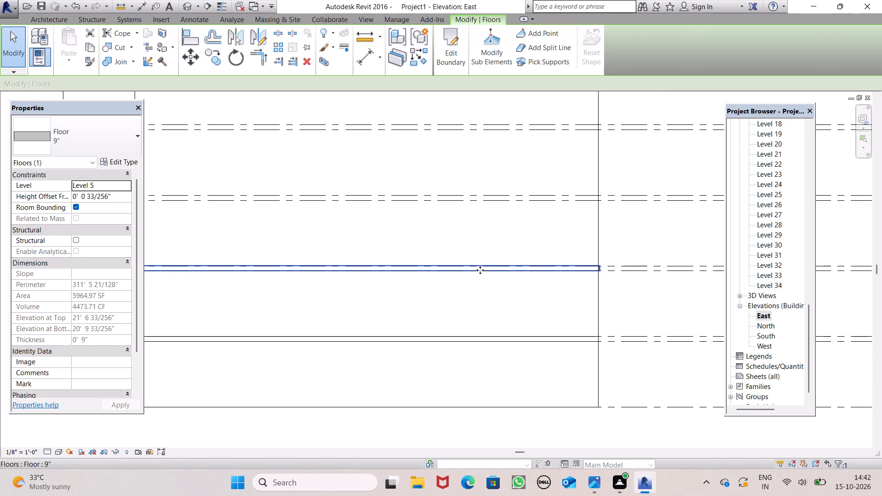
{"action": "scroll", "coordinate": [603, 273], "scroll_direction": "up", "scroll_amount": 15}
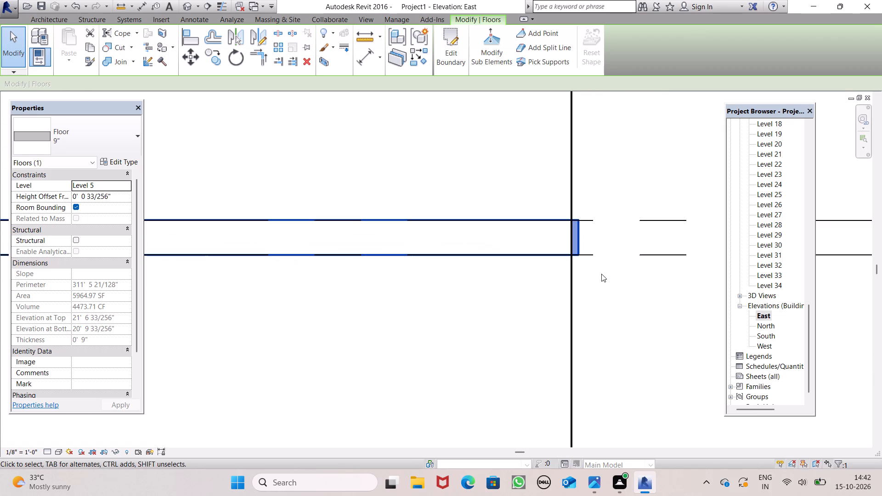
{"action": "key", "text": "Left"}
{"action": "key", "text": "Left"}
{"action": "key", "text": "Page_Up"}
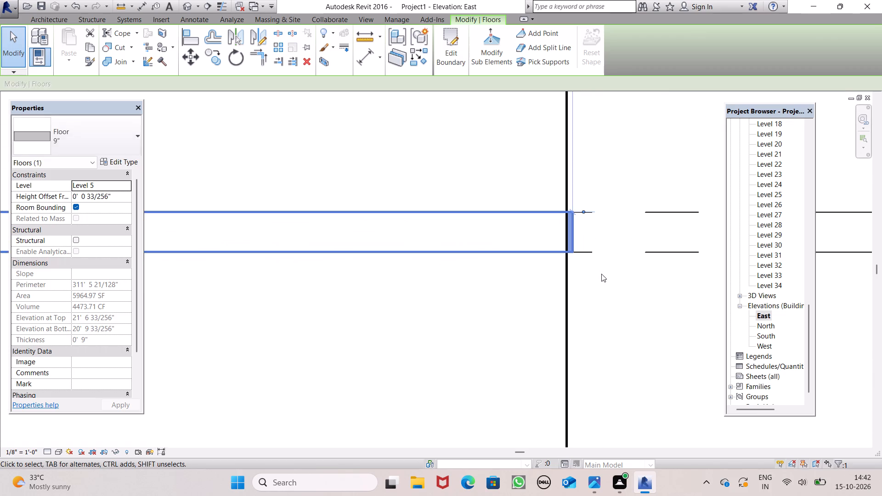
{"action": "key", "text": "Left"}
{"action": "key", "text": "Left"}
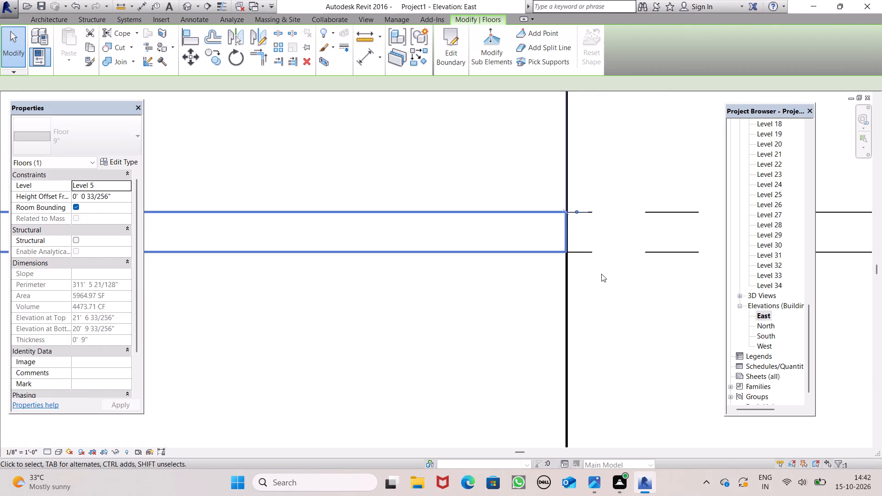
{"action": "left_click", "coordinate": [601, 274]}
Examine the original Level 2 slab and the Level 5 copy by selecting each in turn to compare their properties.
{"action": "scroll", "coordinate": [605, 306], "scroll_direction": "down", "scroll_amount": 8}
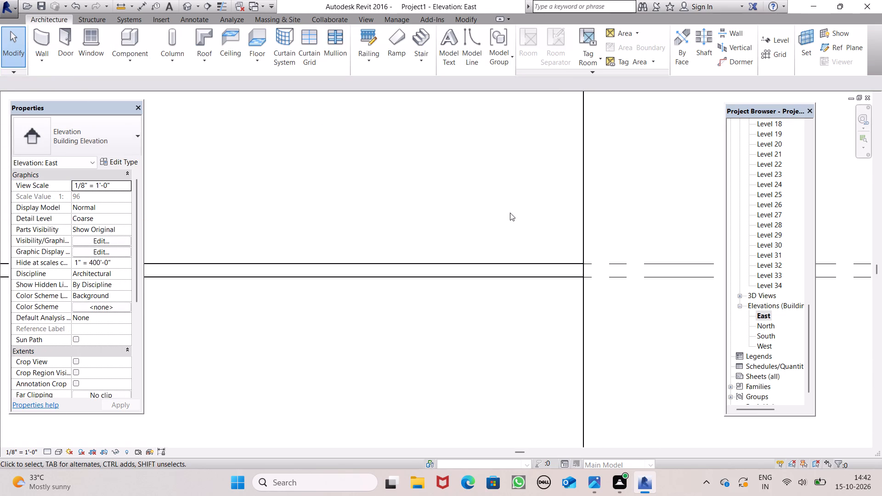
{"action": "scroll", "coordinate": [513, 215], "scroll_direction": "down", "scroll_amount": 15}
{"action": "scroll", "coordinate": [457, 253], "scroll_direction": "up", "scroll_amount": 6}
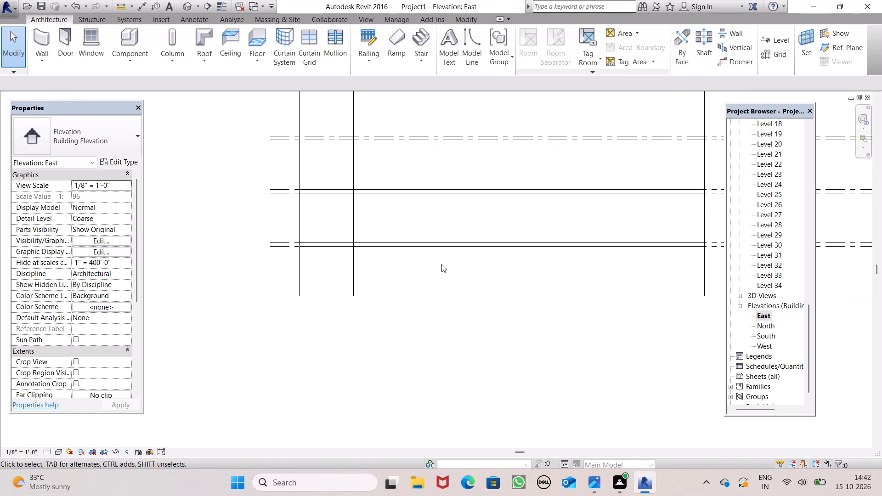
{"action": "left_click", "coordinate": [349, 321]}
{"action": "scroll", "coordinate": [346, 313], "scroll_direction": "down", "scroll_amount": 7}
{"action": "scroll", "coordinate": [375, 235], "scroll_direction": "up", "scroll_amount": 5}
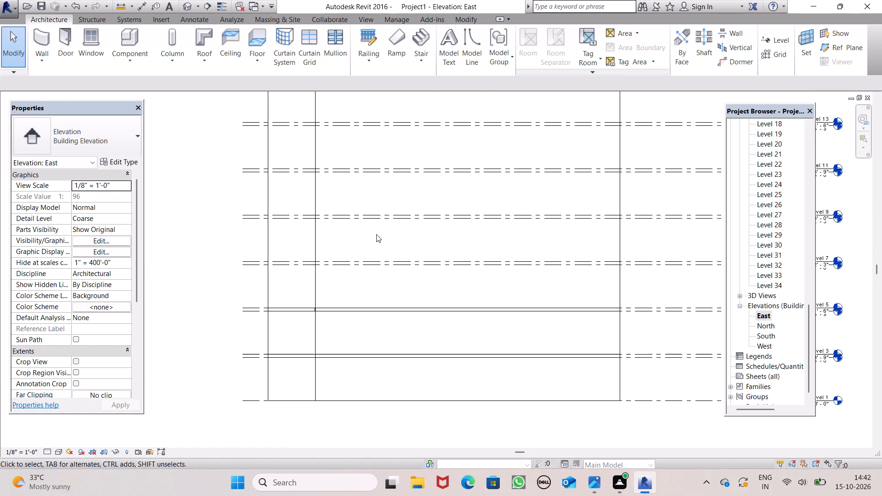
{"action": "scroll", "coordinate": [376, 234], "scroll_direction": "up", "scroll_amount": 2}
{"action": "left_click", "coordinate": [382, 320]}
{"action": "scroll", "coordinate": [371, 339], "scroll_direction": "down", "scroll_amount": 3}
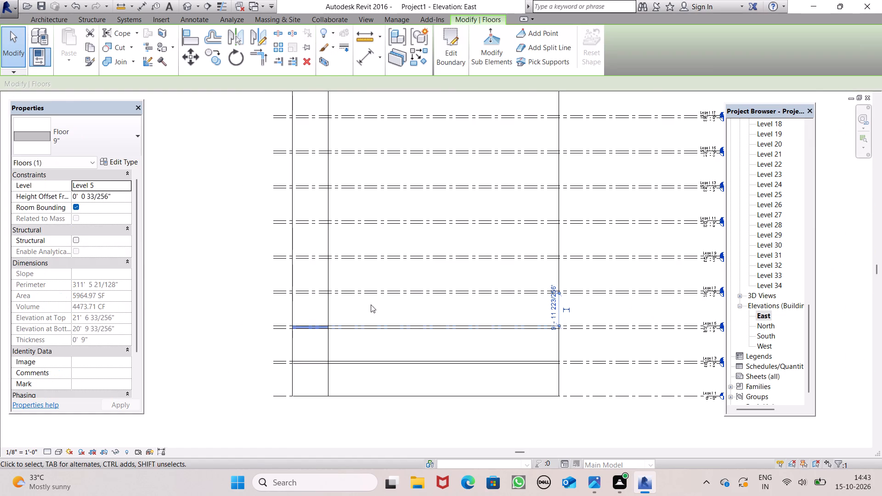
{"action": "left_click", "coordinate": [373, 360]}
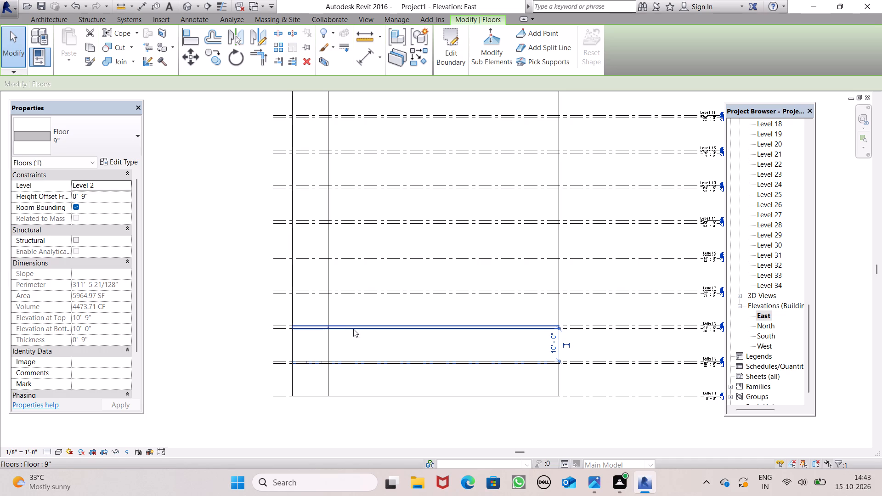
{"action": "left_click", "coordinate": [353, 329]}
{"action": "left_click", "coordinate": [367, 362]}
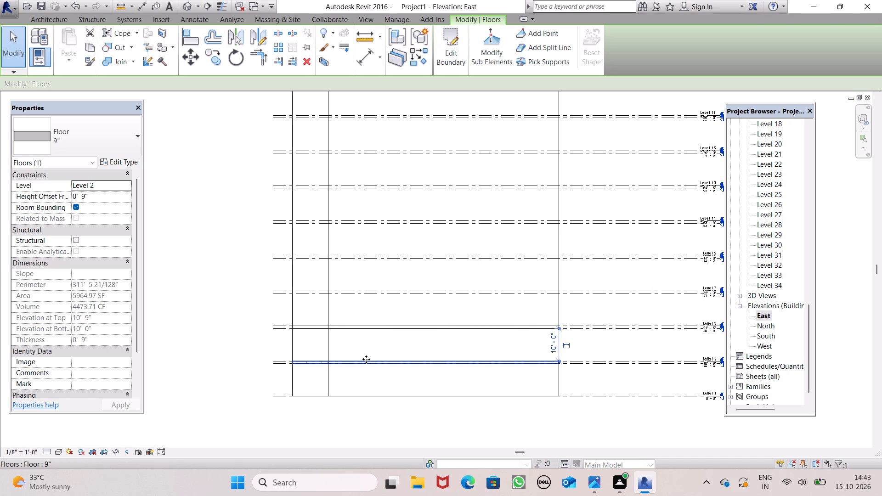
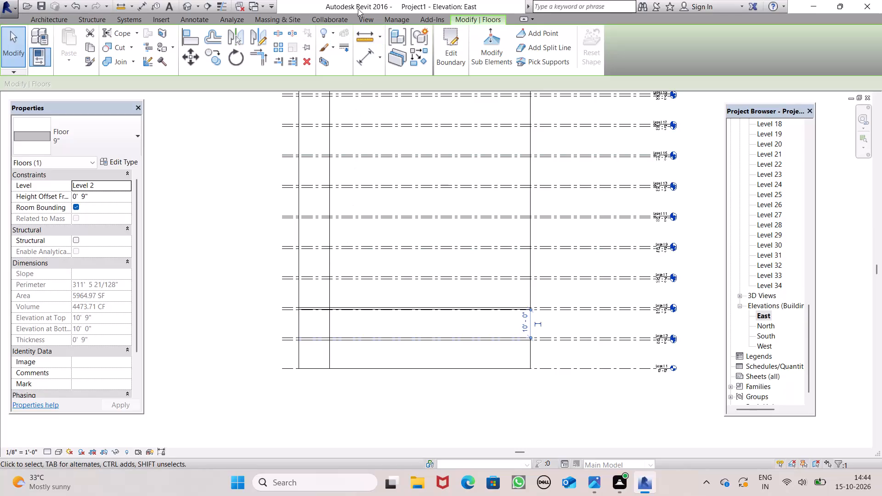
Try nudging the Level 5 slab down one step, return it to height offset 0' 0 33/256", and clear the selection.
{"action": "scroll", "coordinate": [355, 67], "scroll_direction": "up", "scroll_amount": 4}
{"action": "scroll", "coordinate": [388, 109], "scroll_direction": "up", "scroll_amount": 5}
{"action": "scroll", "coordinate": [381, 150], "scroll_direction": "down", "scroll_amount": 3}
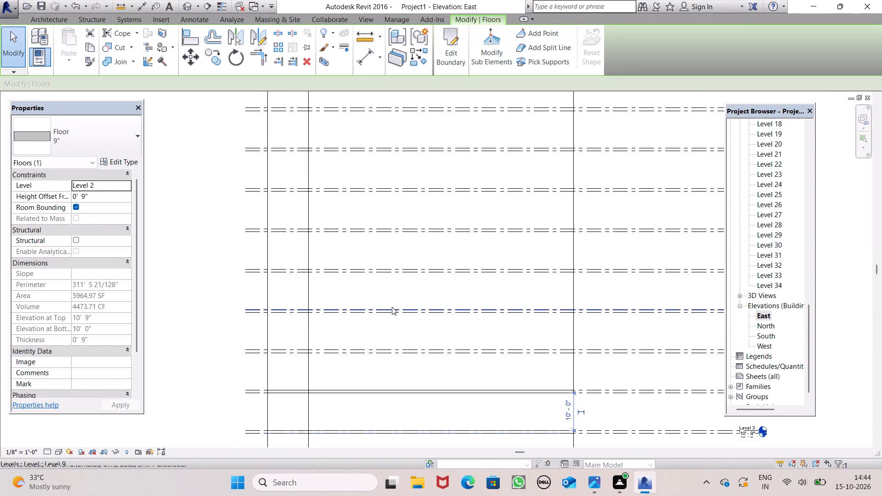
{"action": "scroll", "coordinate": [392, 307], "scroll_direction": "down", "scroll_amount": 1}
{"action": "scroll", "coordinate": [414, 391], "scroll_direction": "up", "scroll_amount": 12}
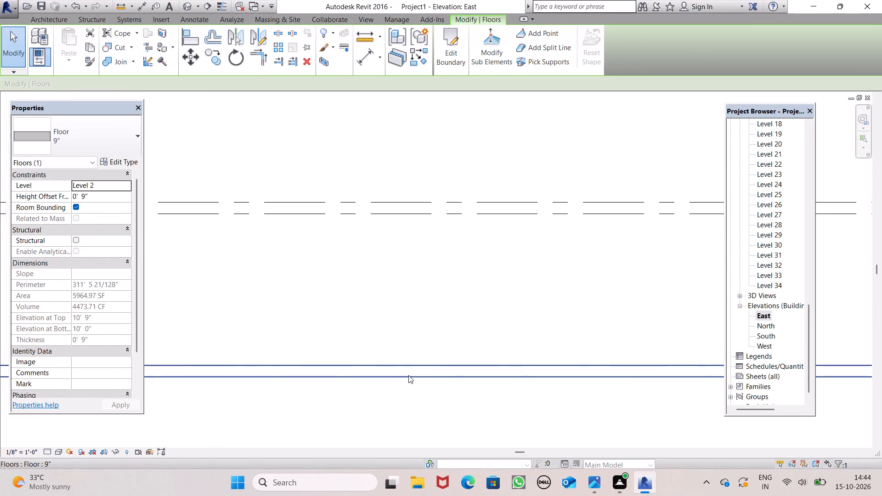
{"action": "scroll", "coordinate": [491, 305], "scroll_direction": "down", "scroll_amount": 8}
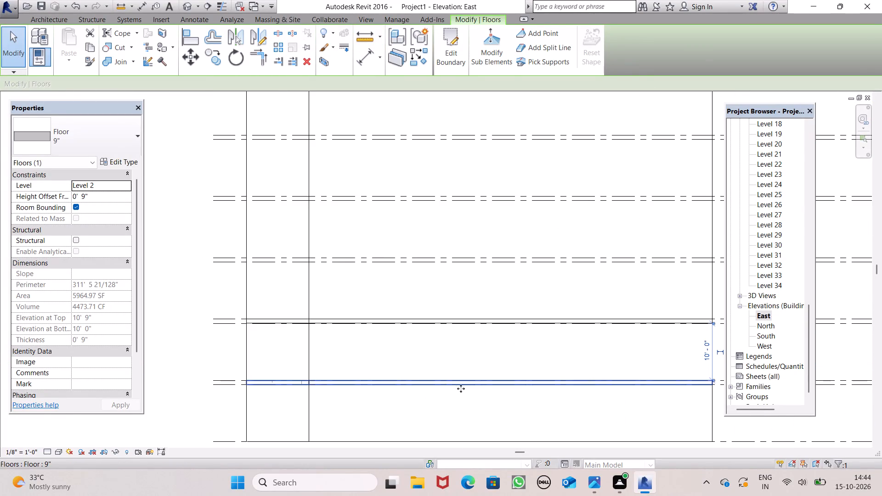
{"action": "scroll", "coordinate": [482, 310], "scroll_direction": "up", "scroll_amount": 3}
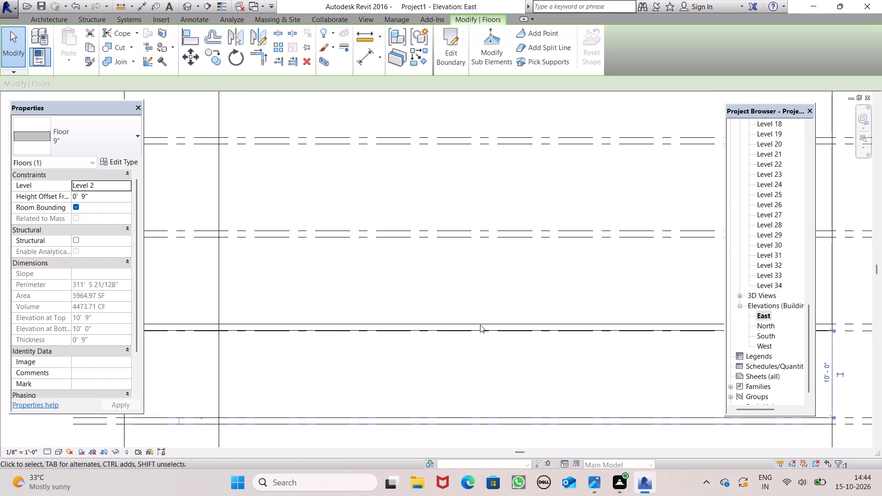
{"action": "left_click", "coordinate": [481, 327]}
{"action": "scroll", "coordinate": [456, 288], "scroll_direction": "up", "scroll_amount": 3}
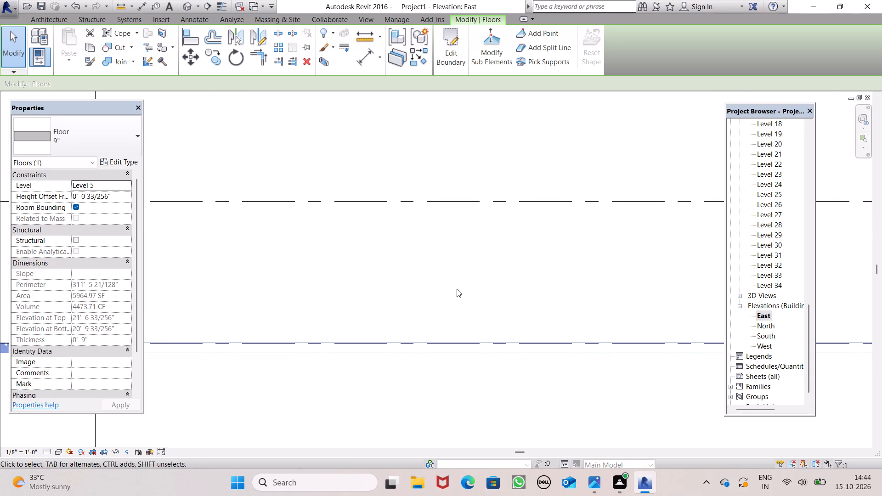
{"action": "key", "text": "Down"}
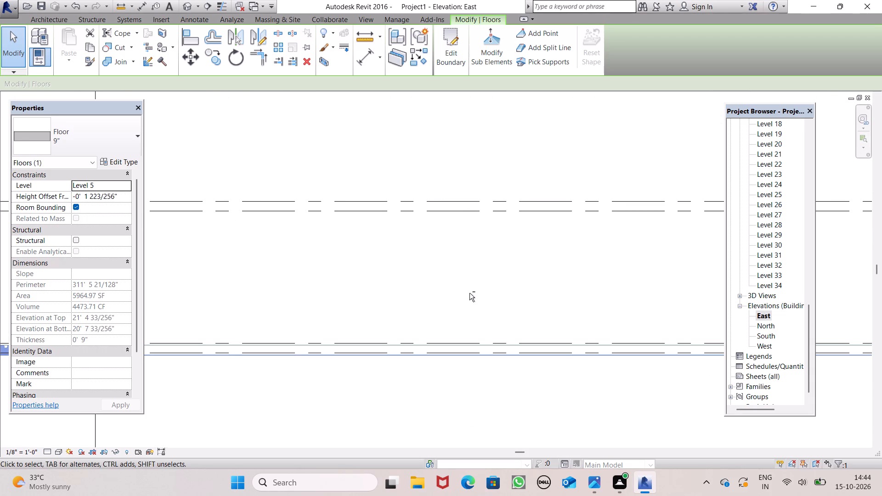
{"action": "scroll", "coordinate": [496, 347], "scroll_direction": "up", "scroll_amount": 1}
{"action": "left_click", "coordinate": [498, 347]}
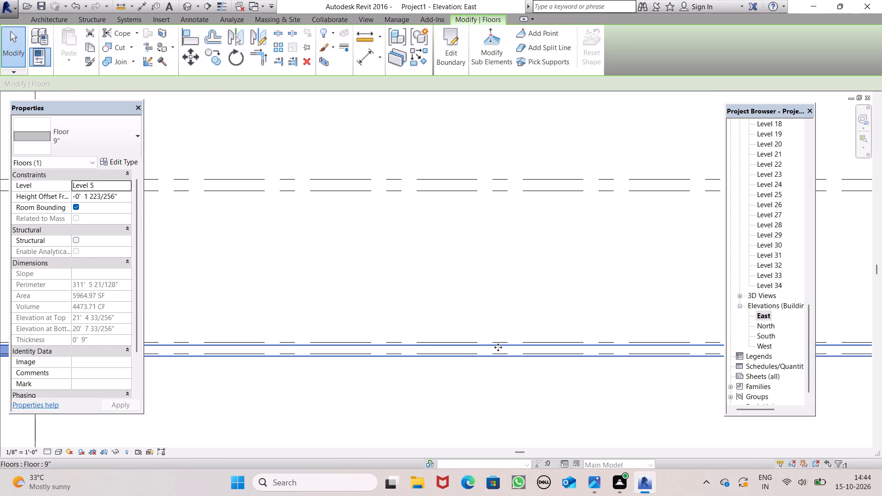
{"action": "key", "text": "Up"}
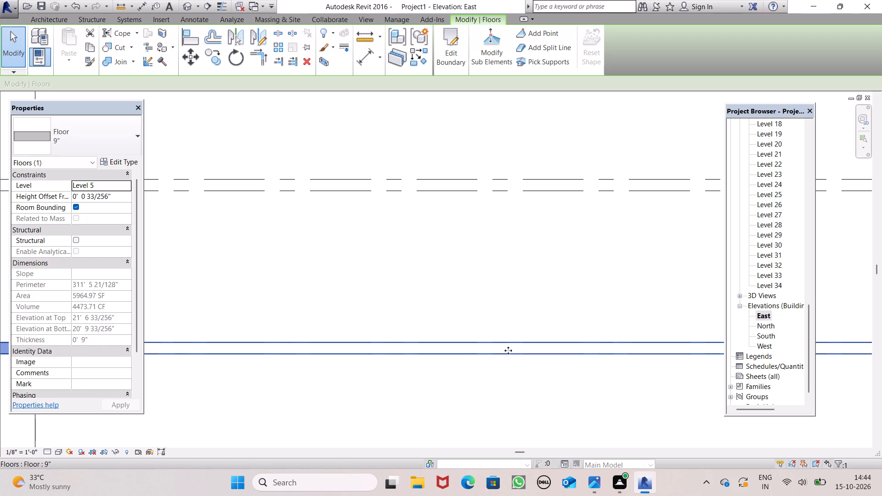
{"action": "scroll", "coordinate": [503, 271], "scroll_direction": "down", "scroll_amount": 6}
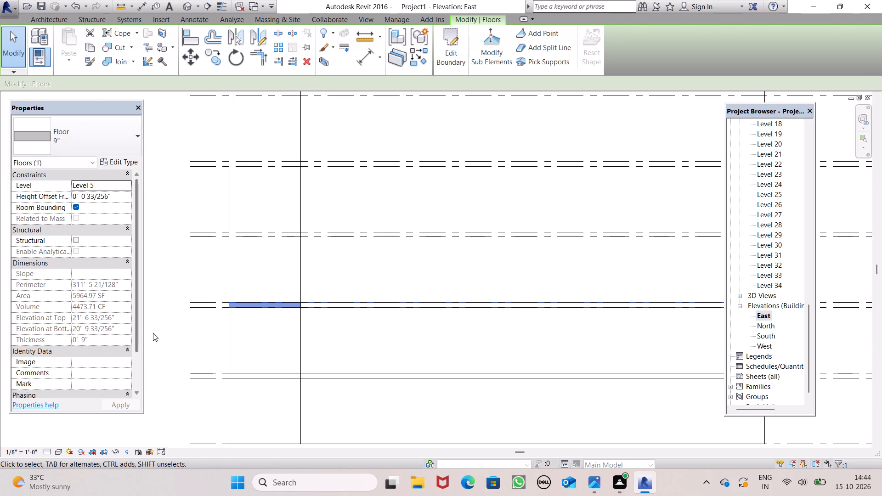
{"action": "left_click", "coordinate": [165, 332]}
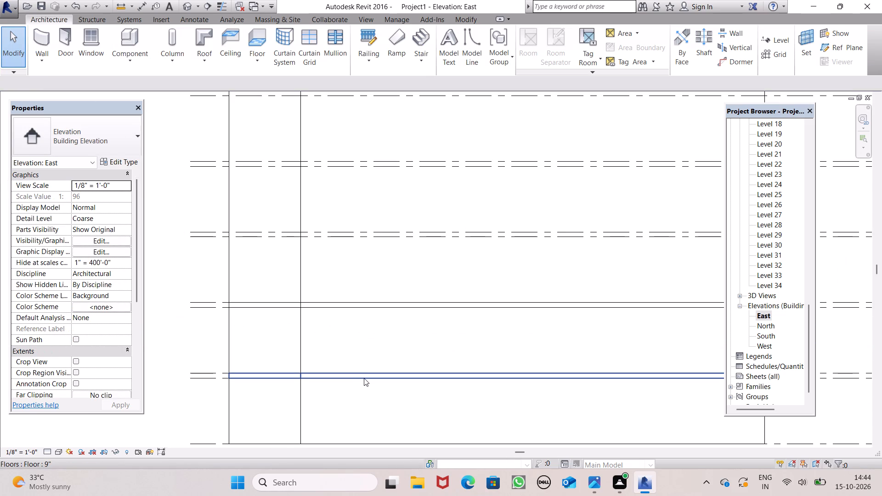
Select the Level 2 floor slab and copy it vertically up to the Level 7 line, with multiple copying active.
{"action": "left_click", "coordinate": [364, 378]}
{"action": "left_click", "coordinate": [339, 376]}
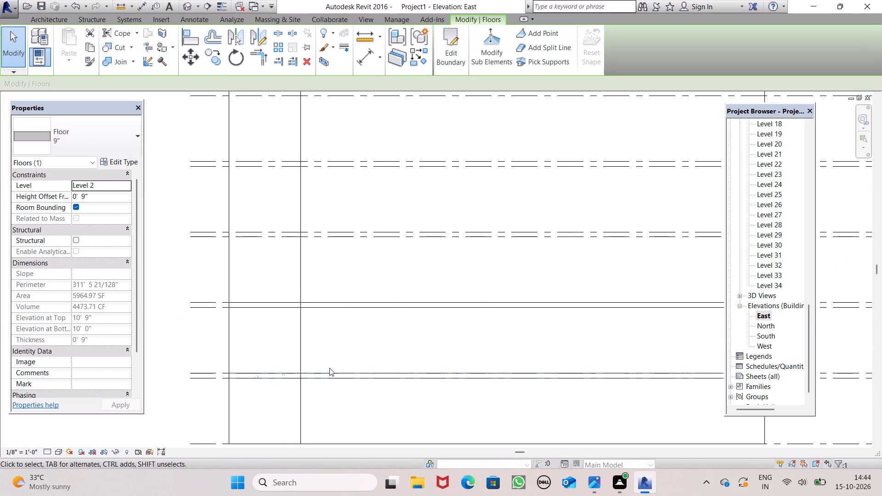
{"action": "scroll", "coordinate": [266, 404], "scroll_direction": "down", "scroll_amount": 2}
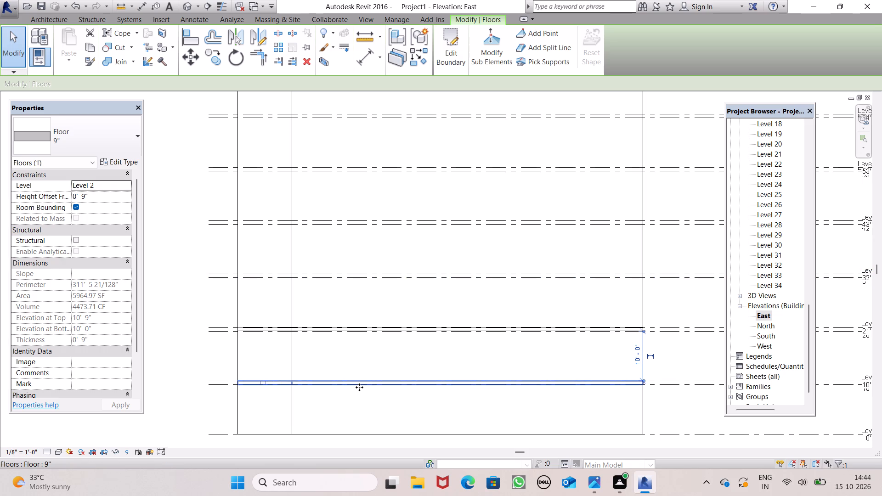
{"action": "left_click", "coordinate": [360, 387]}
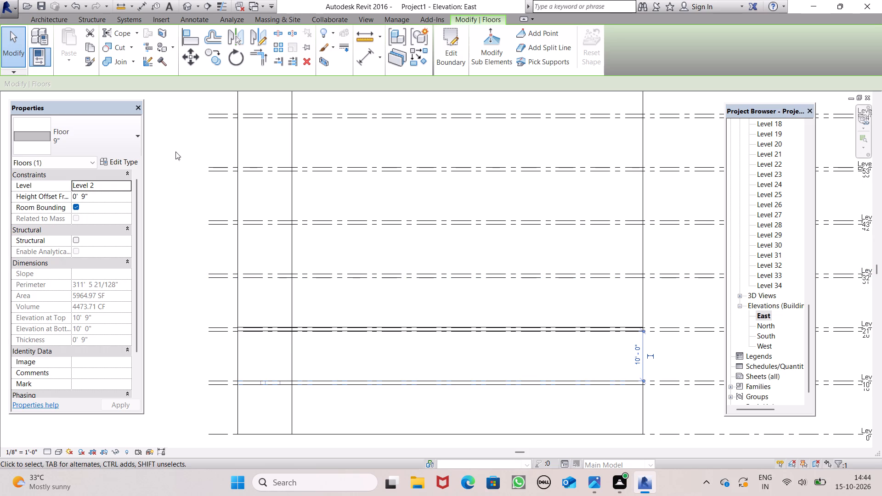
{"action": "left_click", "coordinate": [210, 61]}
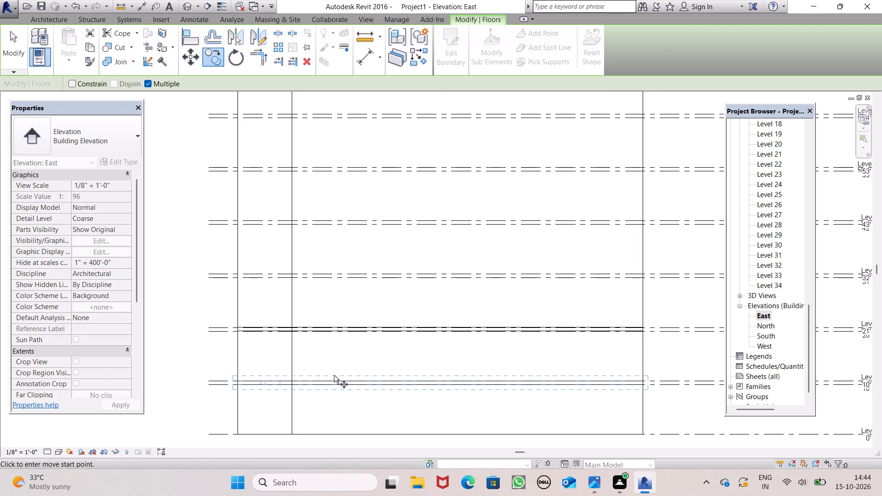
{"action": "left_click_drag", "start_coordinate": [334, 375], "coordinate": [331, 331]}
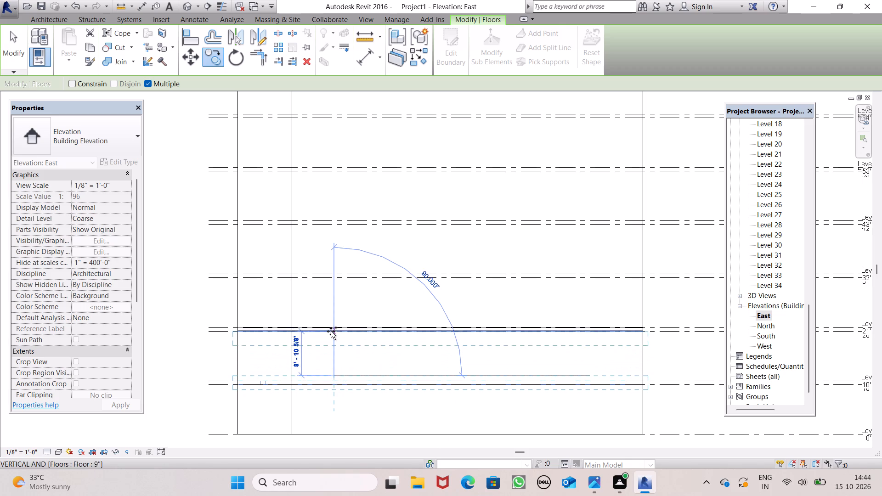
{"action": "left_click_drag", "start_coordinate": [331, 331], "coordinate": [328, 269]}
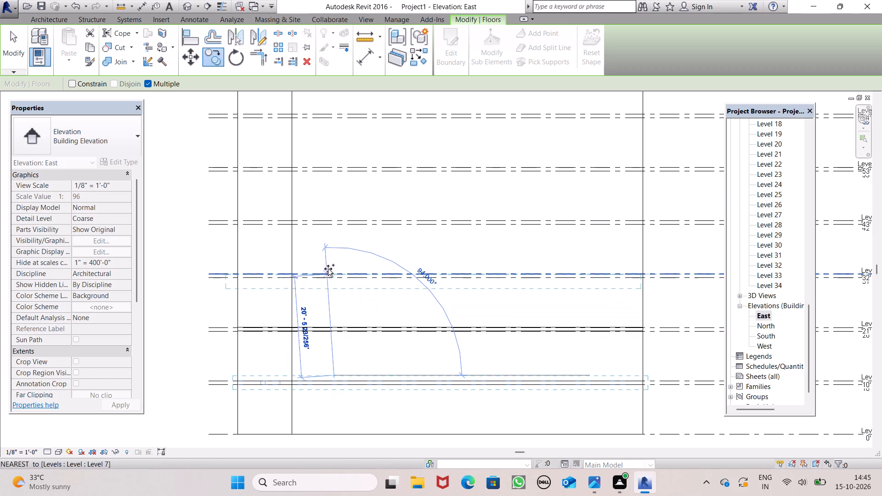
{"action": "left_click_drag", "start_coordinate": [328, 269], "coordinate": [325, 268]}
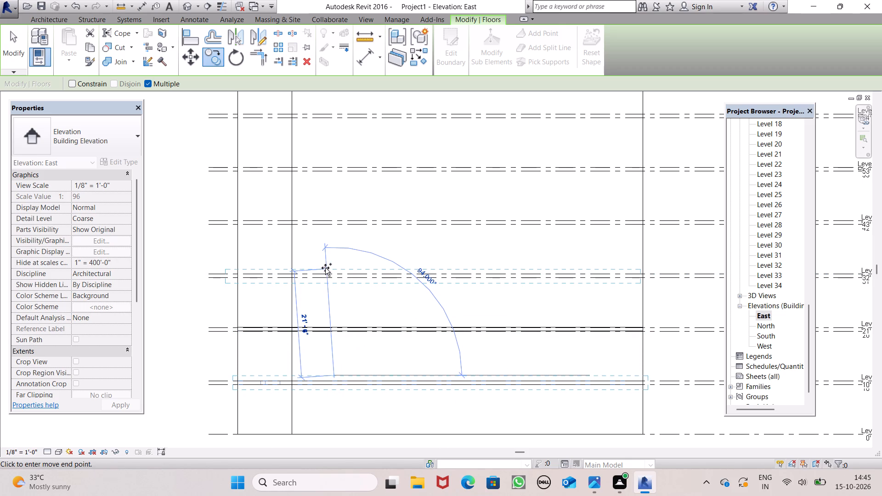
{"action": "left_click_drag", "start_coordinate": [325, 268], "coordinate": [331, 268]}
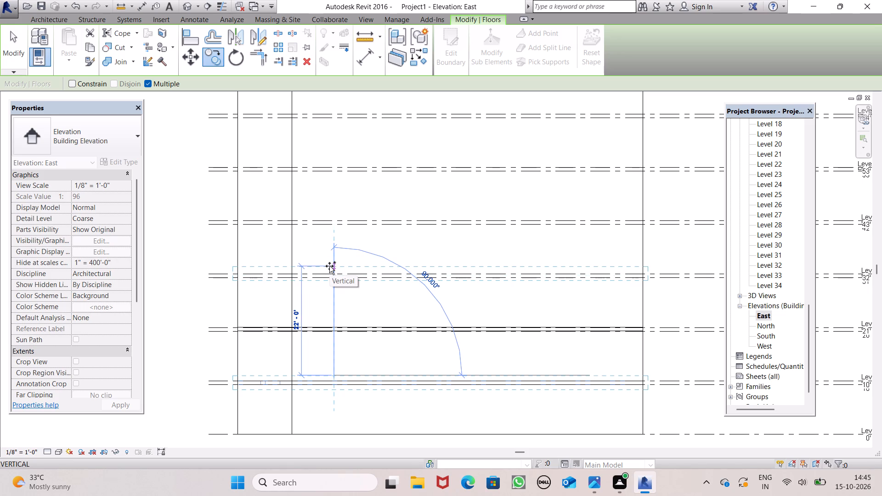
{"action": "left_click", "coordinate": [328, 268]}
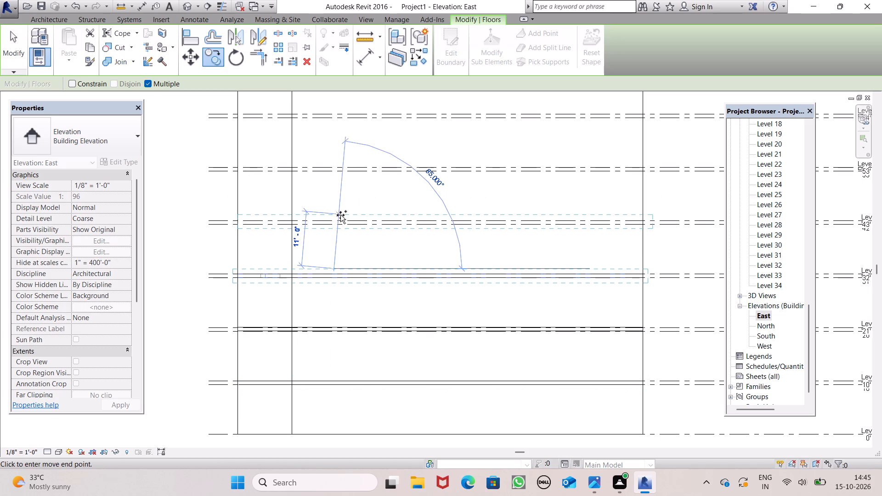
Place further copies of the floor slab straight above, at Level 9, Level 11 and Level 13.
{"action": "left_click", "coordinate": [334, 215]}
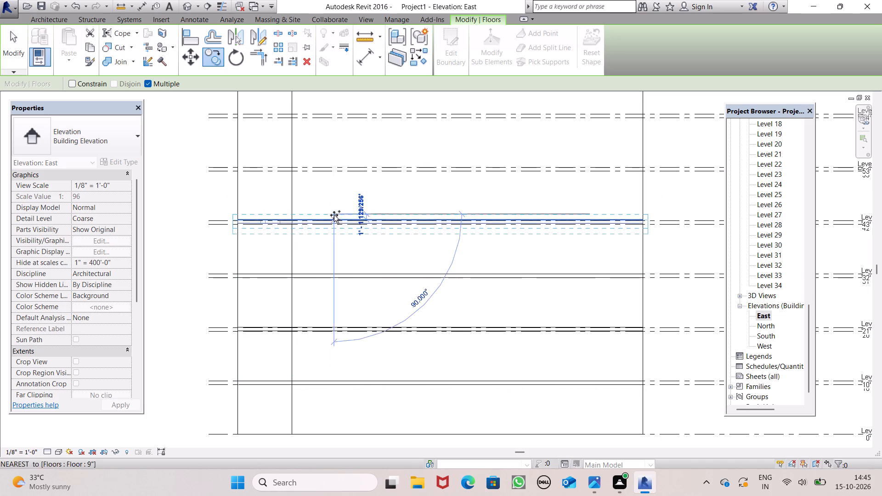
{"action": "scroll", "coordinate": [320, 261], "scroll_direction": "down", "scroll_amount": 5}
{"action": "scroll", "coordinate": [318, 222], "scroll_direction": "up", "scroll_amount": 6}
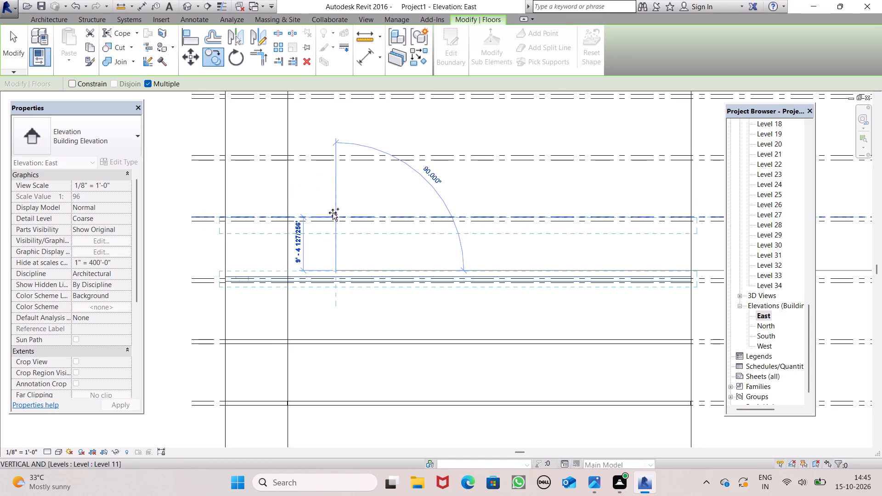
{"action": "left_click", "coordinate": [335, 209]}
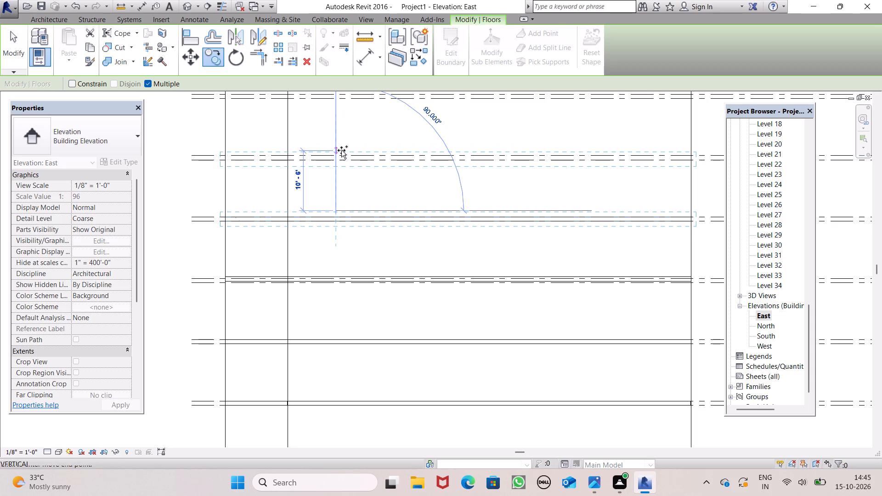
{"action": "left_click", "coordinate": [341, 150]}
Continue the multiple copy by placing floor slabs at Level 15 and Level 17, in line with the slabs below.
{"action": "scroll", "coordinate": [336, 192], "scroll_direction": "down", "scroll_amount": 5}
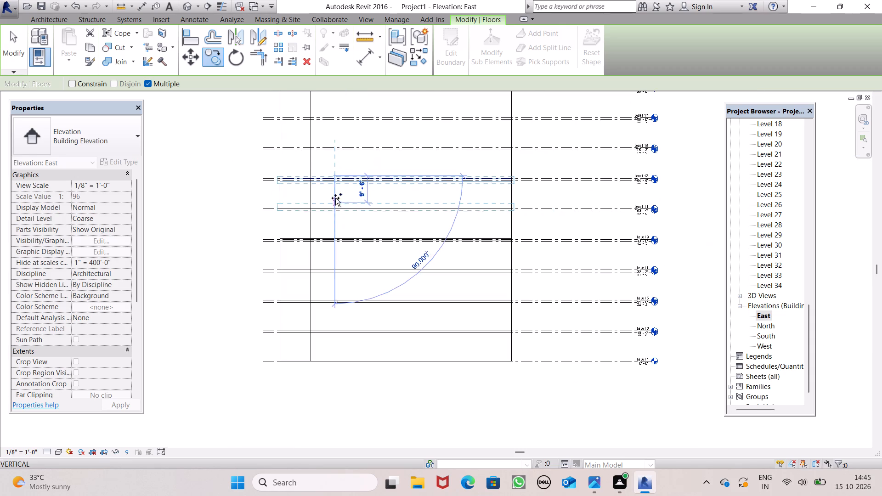
{"action": "scroll", "coordinate": [345, 164], "scroll_direction": "up", "scroll_amount": 6}
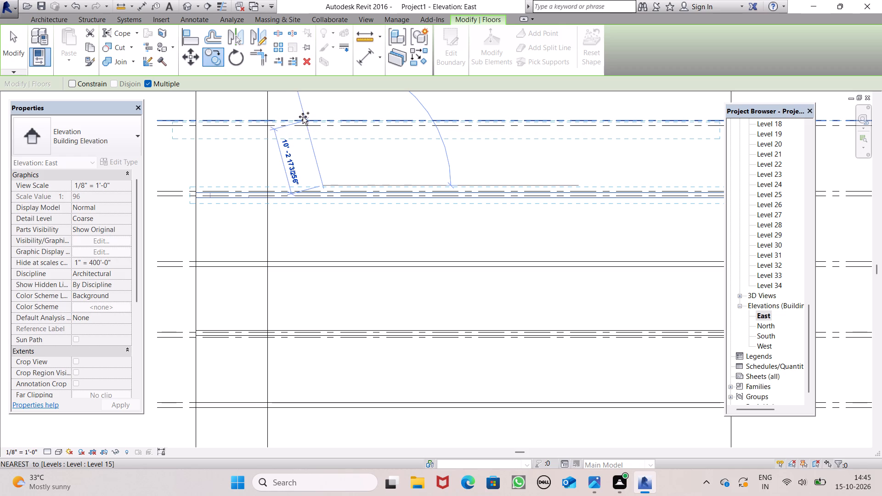
{"action": "scroll", "coordinate": [386, 118], "scroll_direction": "down", "scroll_amount": 6}
{"action": "scroll", "coordinate": [378, 138], "scroll_direction": "up", "scroll_amount": 13}
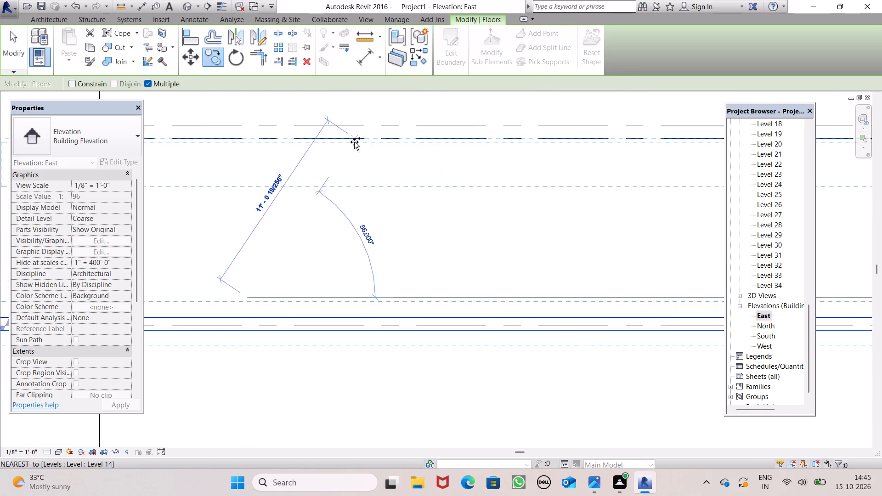
{"action": "scroll", "coordinate": [363, 155], "scroll_direction": "down", "scroll_amount": 11}
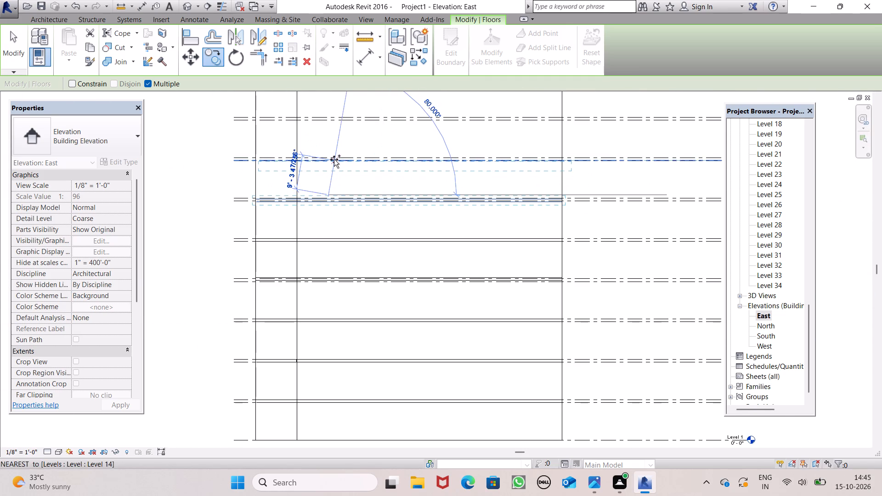
{"action": "scroll", "coordinate": [331, 152], "scroll_direction": "up", "scroll_amount": 2}
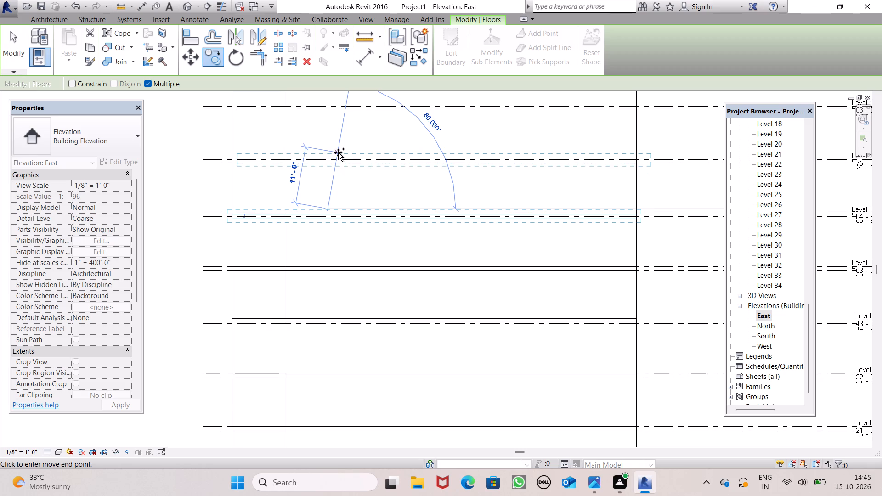
{"action": "left_click", "coordinate": [330, 153]}
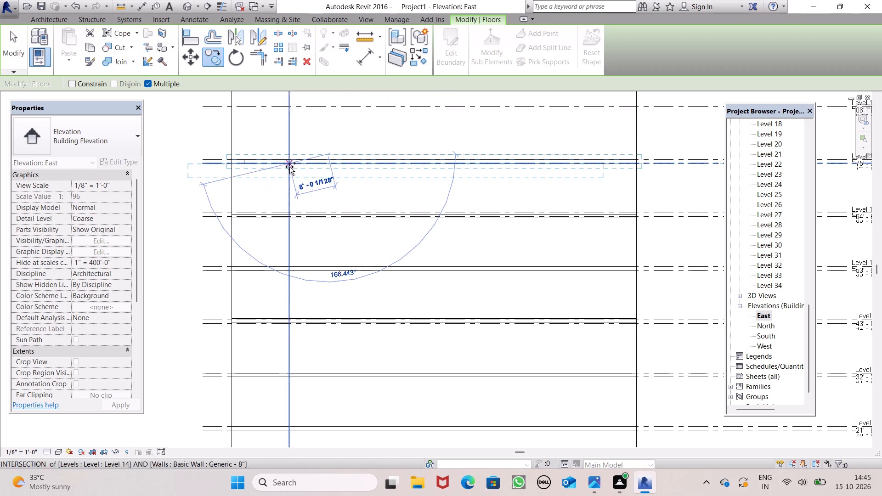
{"action": "scroll", "coordinate": [292, 187], "scroll_direction": "down", "scroll_amount": 4}
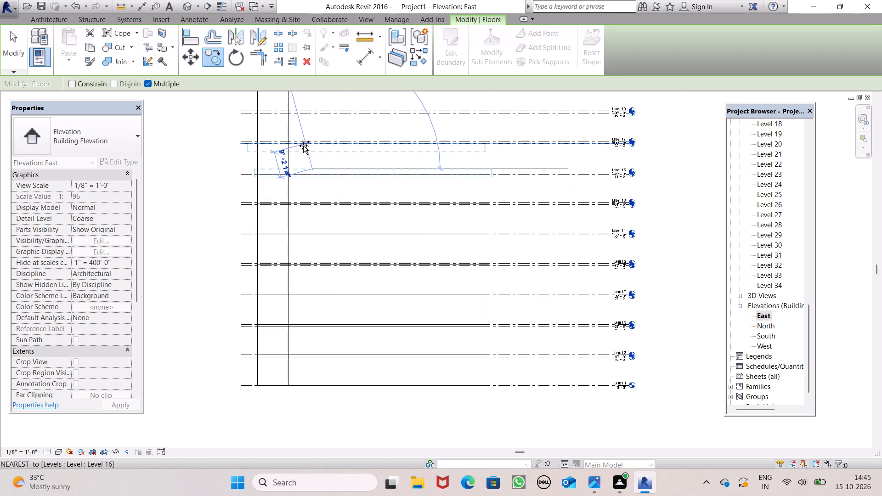
{"action": "scroll", "coordinate": [306, 135], "scroll_direction": "up", "scroll_amount": 6}
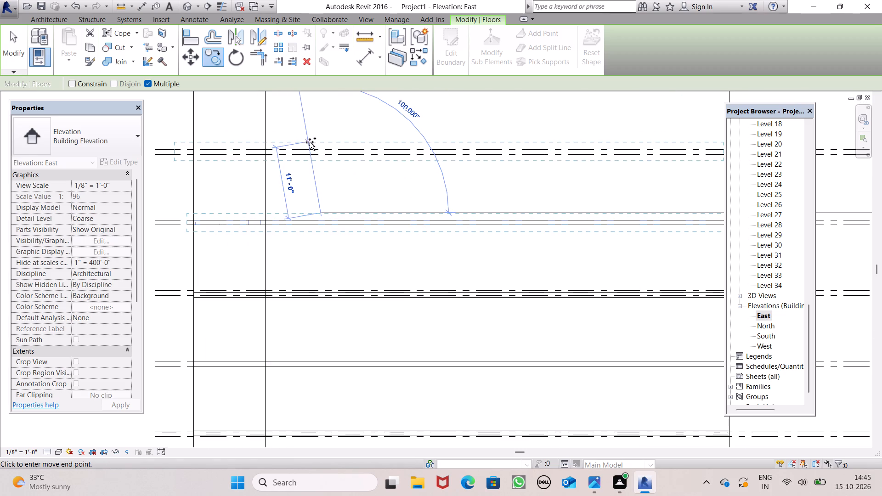
{"action": "left_click", "coordinate": [315, 144]}
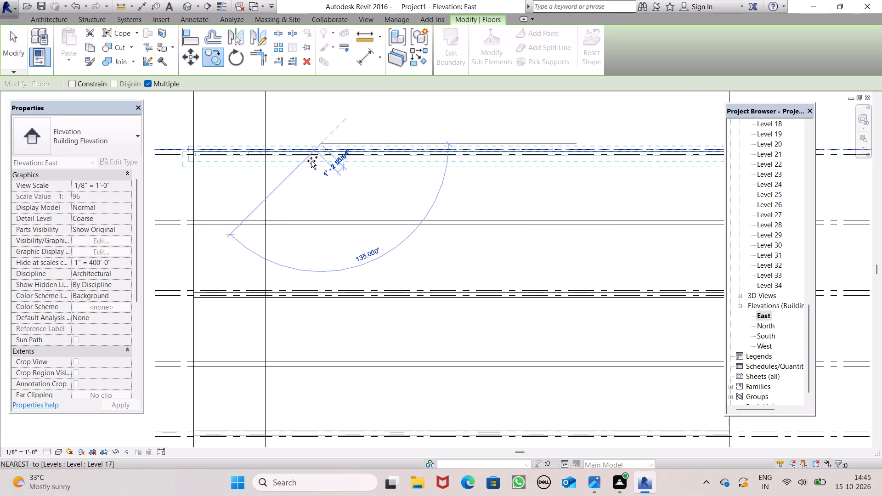
Continue the multiple copy by placing floor slabs straight above at Level 19 and Level 21.
{"action": "scroll", "coordinate": [294, 208], "scroll_direction": "down", "scroll_amount": 5}
{"action": "scroll", "coordinate": [316, 152], "scroll_direction": "down", "scroll_amount": 3}
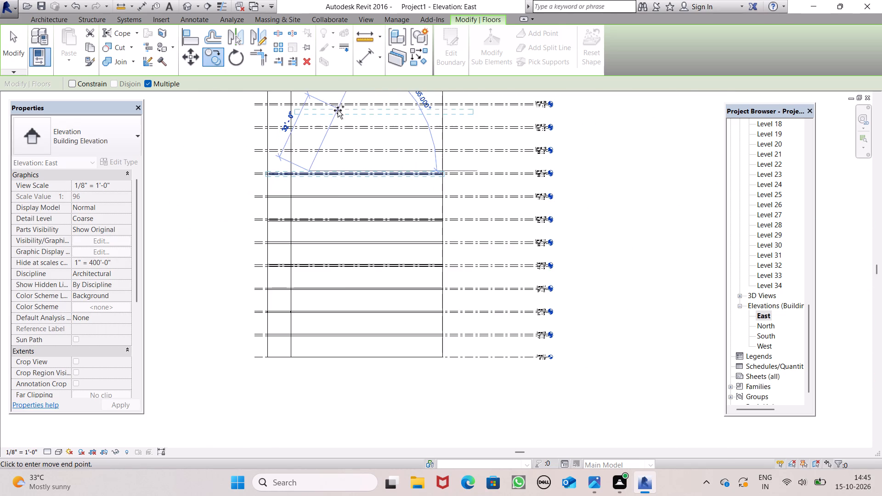
{"action": "scroll", "coordinate": [330, 199], "scroll_direction": "down", "scroll_amount": 3}
{"action": "scroll", "coordinate": [335, 164], "scroll_direction": "up", "scroll_amount": 1}
{"action": "scroll", "coordinate": [335, 163], "scroll_direction": "down", "scroll_amount": 1}
{"action": "scroll", "coordinate": [336, 163], "scroll_direction": "up", "scroll_amount": 11}
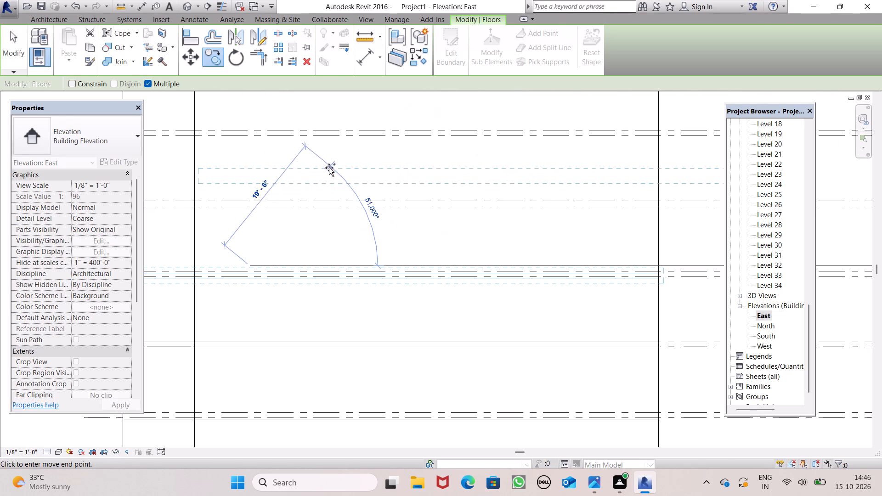
{"action": "scroll", "coordinate": [294, 187], "scroll_direction": "down", "scroll_amount": 2}
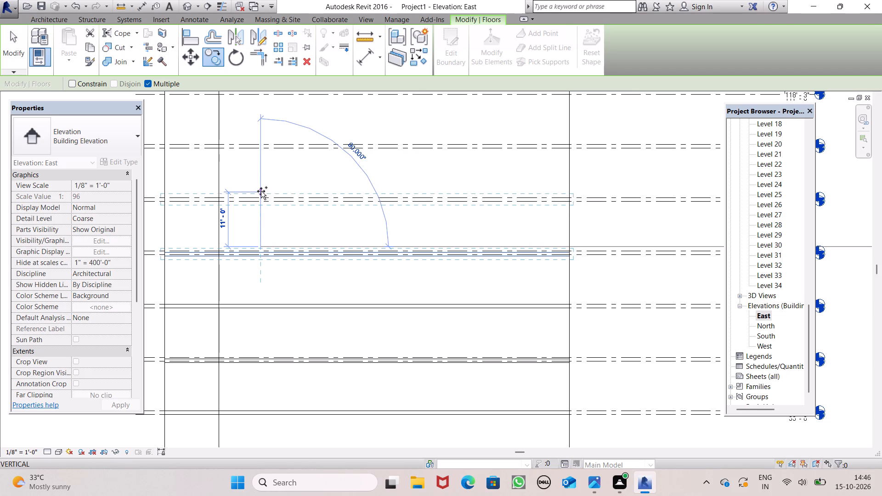
{"action": "left_click", "coordinate": [261, 190]}
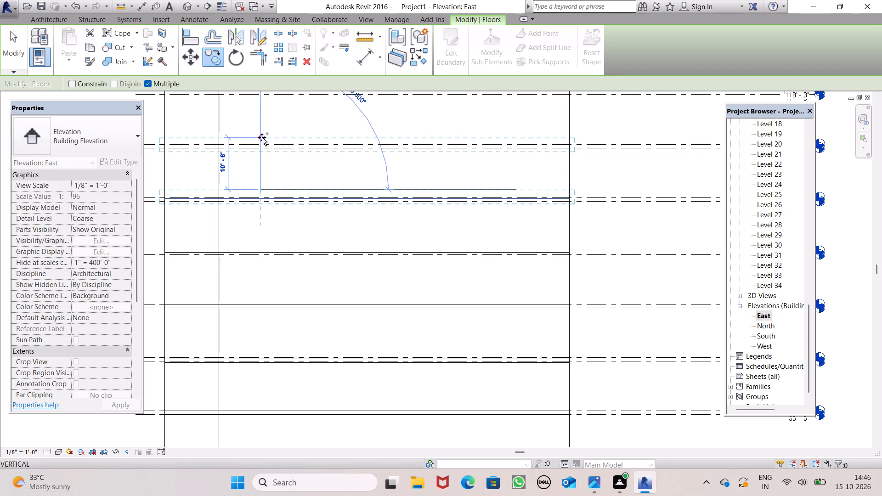
{"action": "left_click", "coordinate": [262, 137]}
Place two more floor slab copies vertically above, at Level 23 and Level 25.
{"action": "scroll", "coordinate": [290, 215], "scroll_direction": "down", "scroll_amount": 7}
{"action": "scroll", "coordinate": [265, 172], "scroll_direction": "up", "scroll_amount": 5}
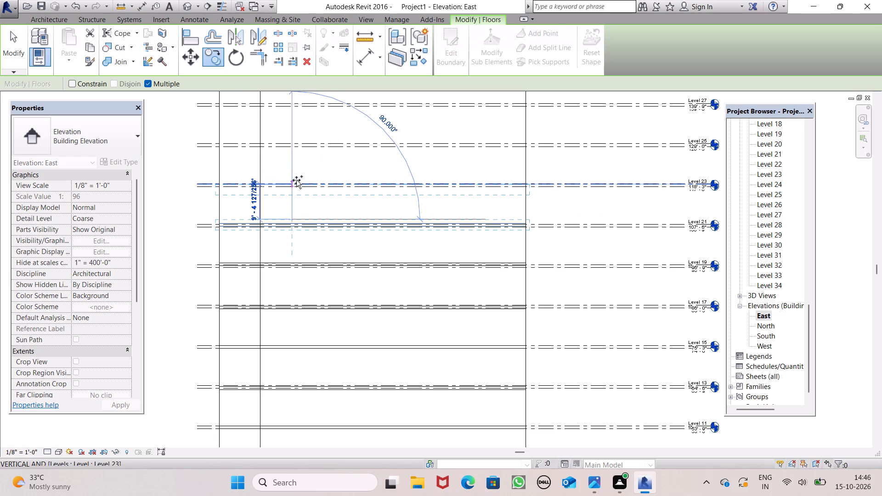
{"action": "left_click", "coordinate": [297, 178]}
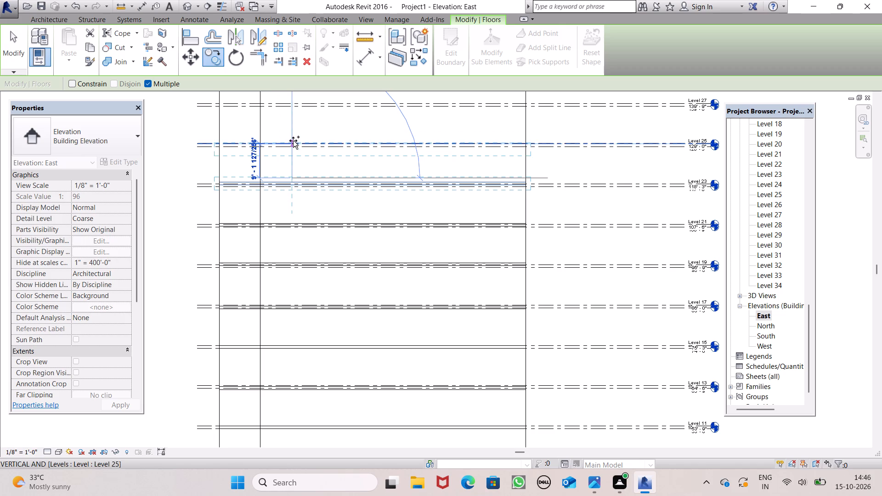
{"action": "left_click", "coordinate": [296, 138]}
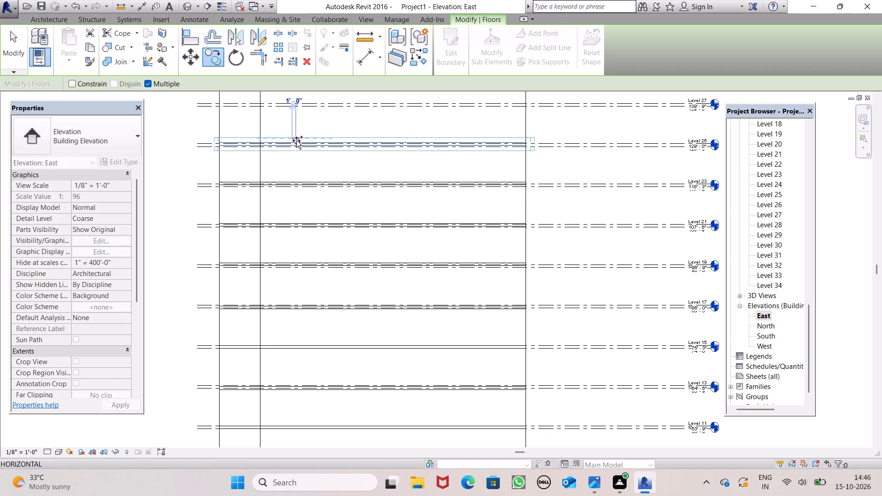
Place the next floor slab copies roughly at Level 27 and Level 29, with approximate sideways positioning.
{"action": "scroll", "coordinate": [299, 194], "scroll_direction": "down", "scroll_amount": 9}
{"action": "scroll", "coordinate": [313, 166], "scroll_direction": "up", "scroll_amount": 2}
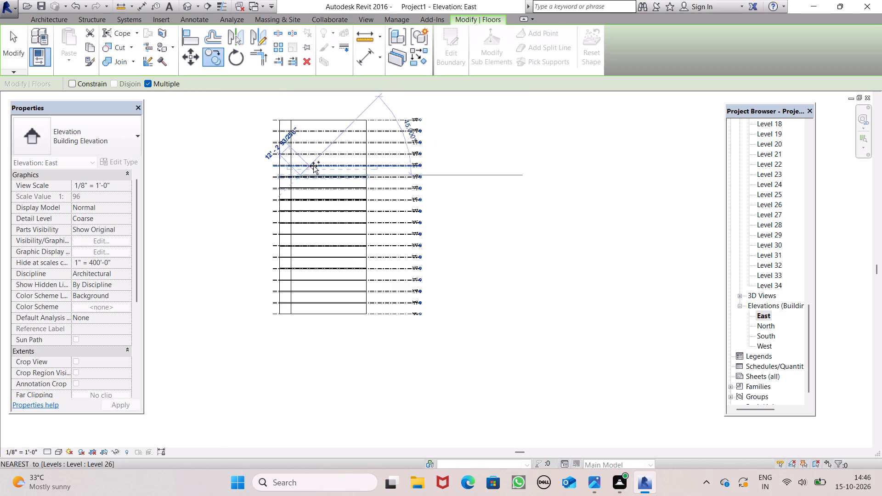
{"action": "scroll", "coordinate": [313, 166], "scroll_direction": "up", "scroll_amount": 10}
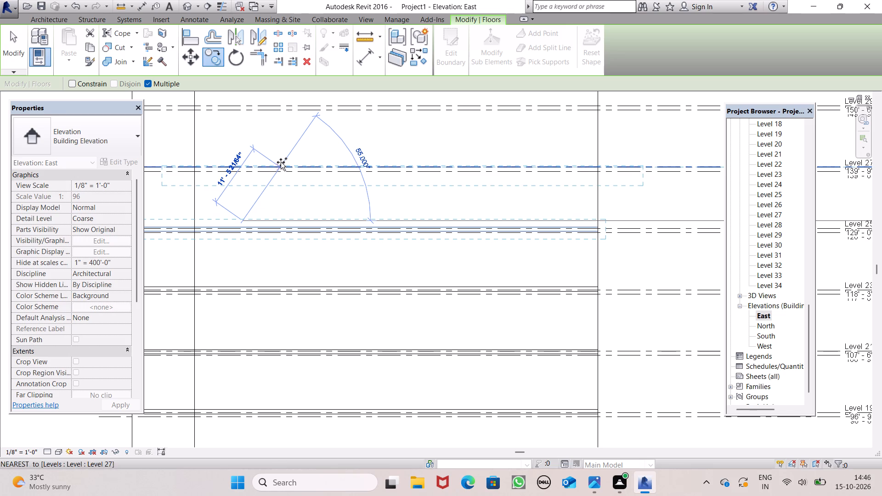
{"action": "left_click", "coordinate": [281, 161]}
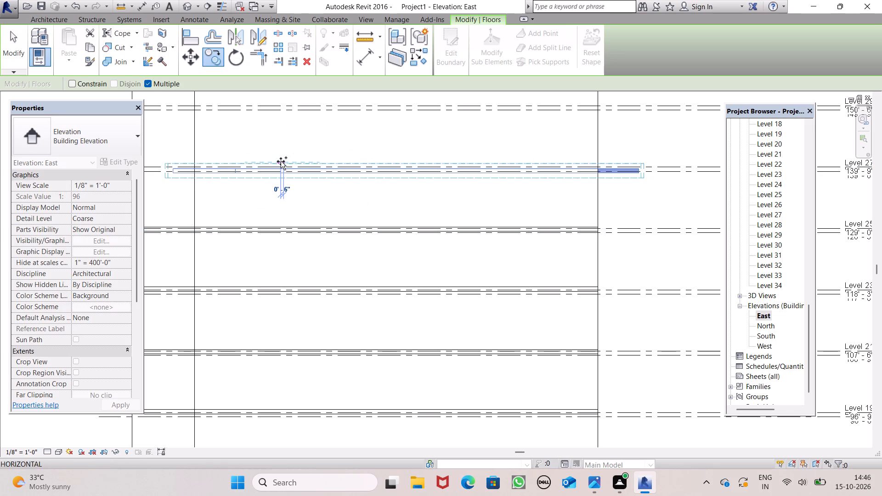
{"action": "scroll", "coordinate": [281, 162], "scroll_direction": "down", "scroll_amount": 2}
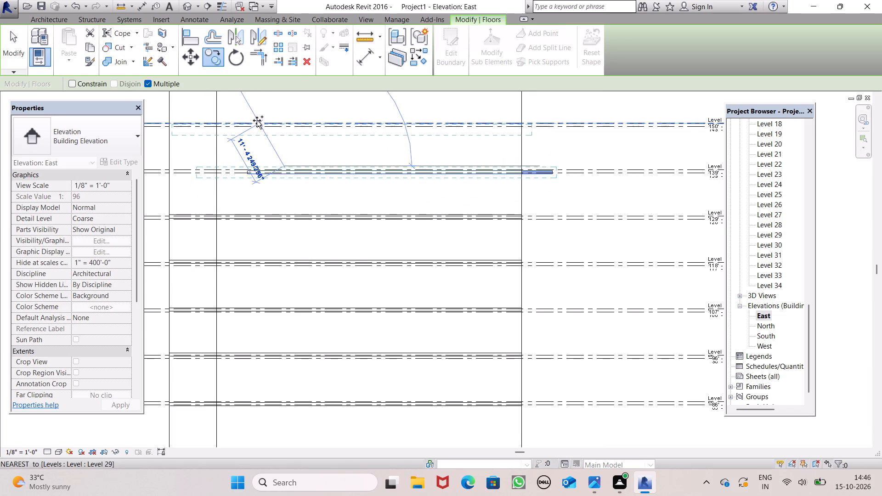
{"action": "left_click", "coordinate": [259, 117]}
Place the last floor slab copies near Level 31 and Level 33, and end the multiple copy.
{"action": "scroll", "coordinate": [270, 191], "scroll_direction": "down", "scroll_amount": 1}
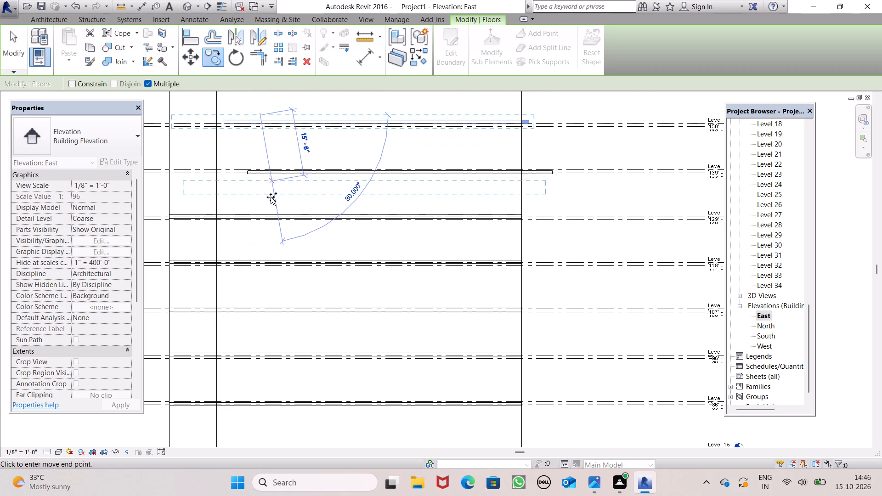
{"action": "scroll", "coordinate": [271, 197], "scroll_direction": "down", "scroll_amount": 3}
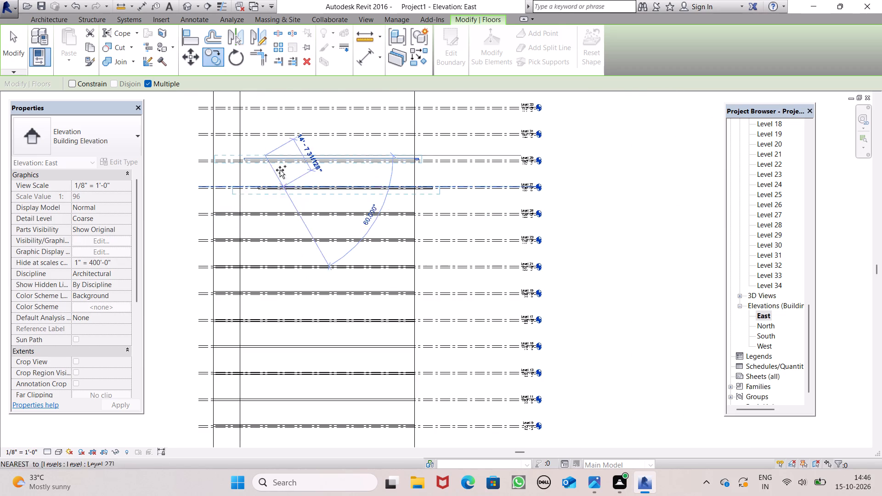
{"action": "scroll", "coordinate": [264, 135], "scroll_direction": "up", "scroll_amount": 5}
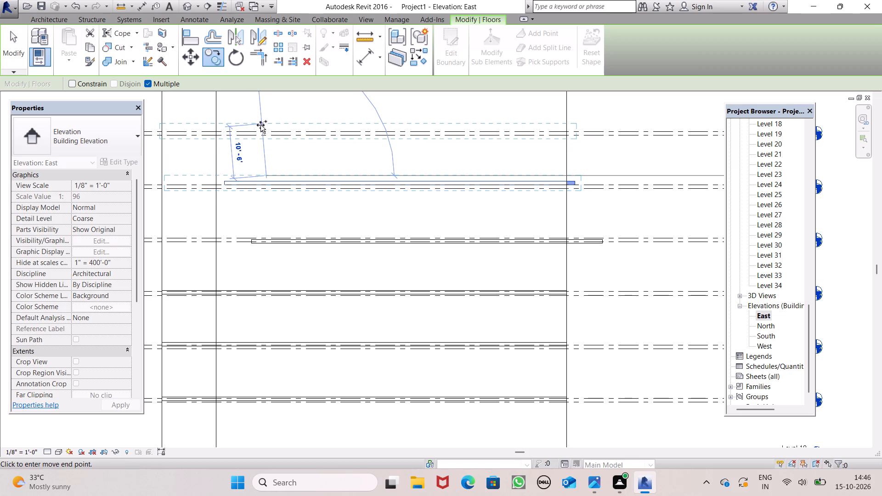
{"action": "left_click", "coordinate": [260, 125]}
{"action": "scroll", "coordinate": [270, 208], "scroll_direction": "down", "scroll_amount": 6}
{"action": "scroll", "coordinate": [272, 163], "scroll_direction": "up", "scroll_amount": 4}
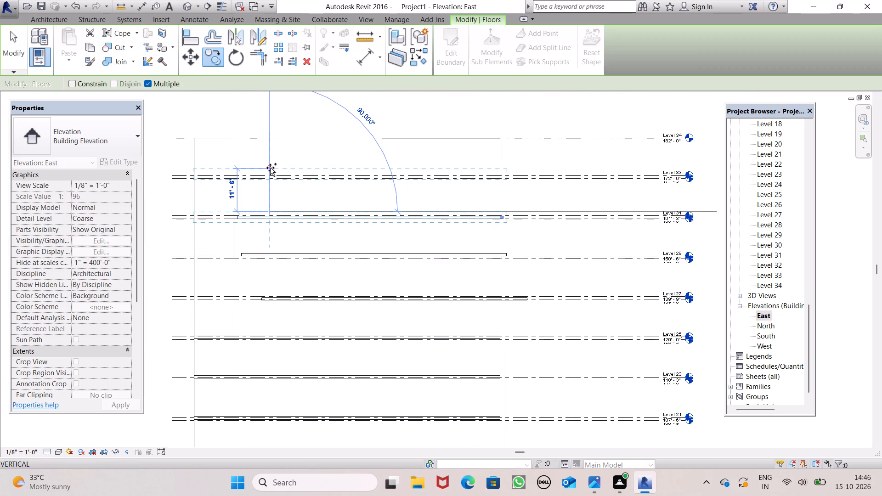
{"action": "left_click", "coordinate": [270, 169]}
{"action": "key", "text": "Escape"}
{"action": "key", "text": "Escape"}
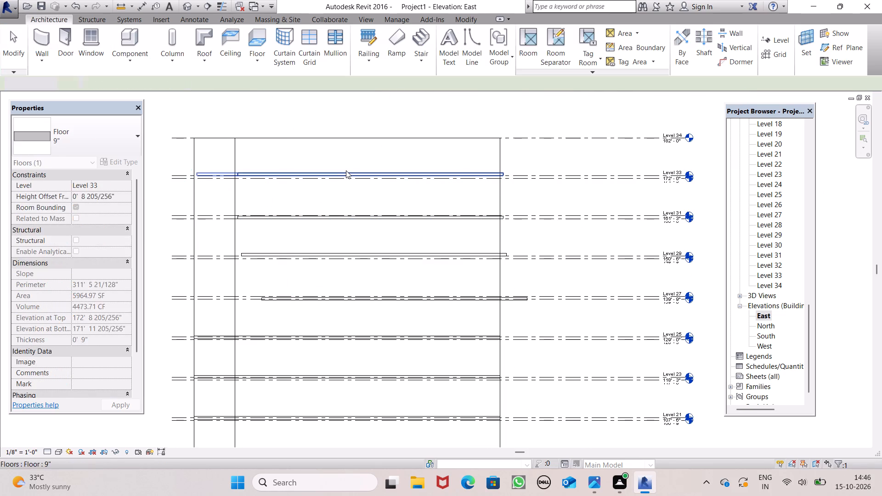
Nudge the Level 33 floor slab down to a height offset of 0' 0 205/256" and clear the selection.
{"action": "key", "text": "space"}
{"action": "key", "text": "space"}
{"action": "scroll", "coordinate": [297, 234], "scroll_direction": "up", "scroll_amount": 3}
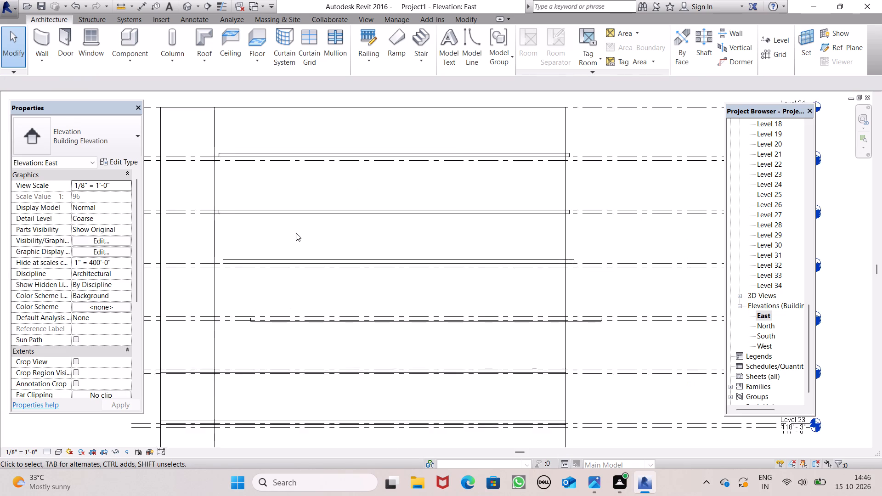
{"action": "left_click", "coordinate": [310, 141]}
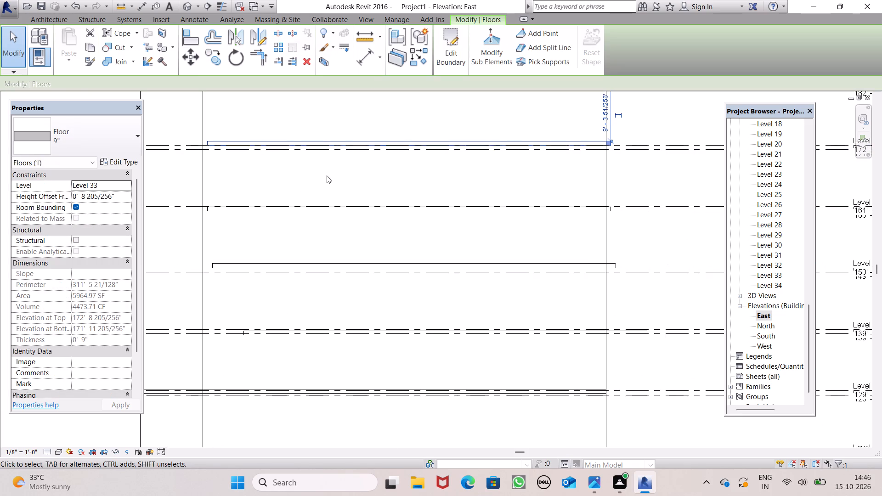
{"action": "scroll", "coordinate": [463, 141], "scroll_direction": "up", "scroll_amount": 3}
{"action": "key", "text": "Down"}
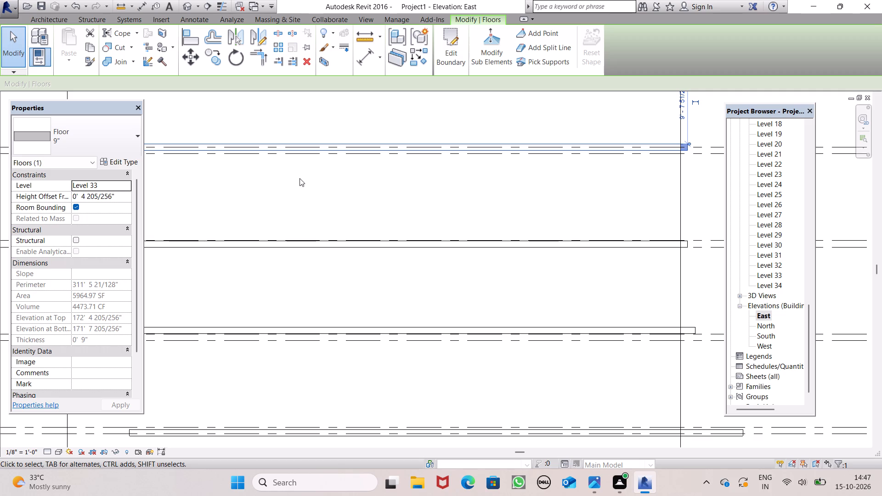
{"action": "key", "text": "Down"}
{"action": "left_click", "coordinate": [439, 111]}
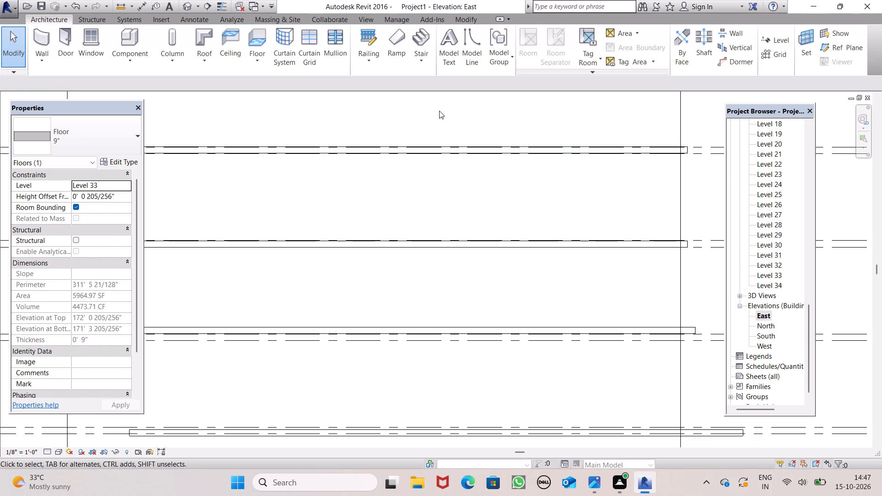
Nudge the Level 33 floor slab horizontally until its overhanging end lines up with the outer wall, and deselect it.
{"action": "left_click", "coordinate": [557, 152]}
{"action": "key", "text": "Left"}
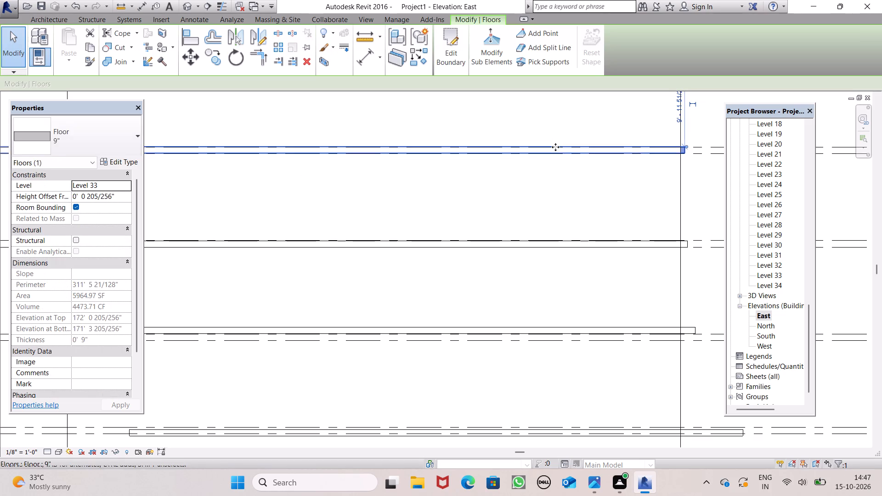
{"action": "key", "text": "Left"}
{"action": "key", "text": "Left"}
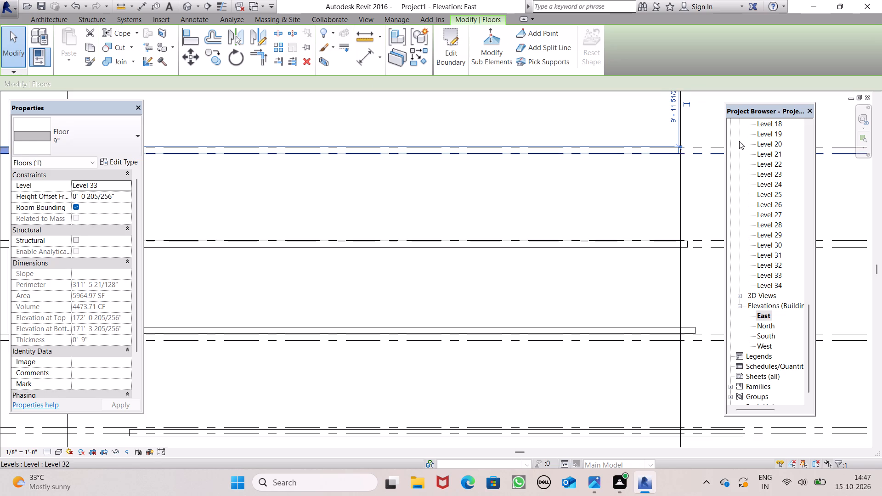
{"action": "key", "text": "Right"}
{"action": "left_click", "coordinate": [595, 129]}
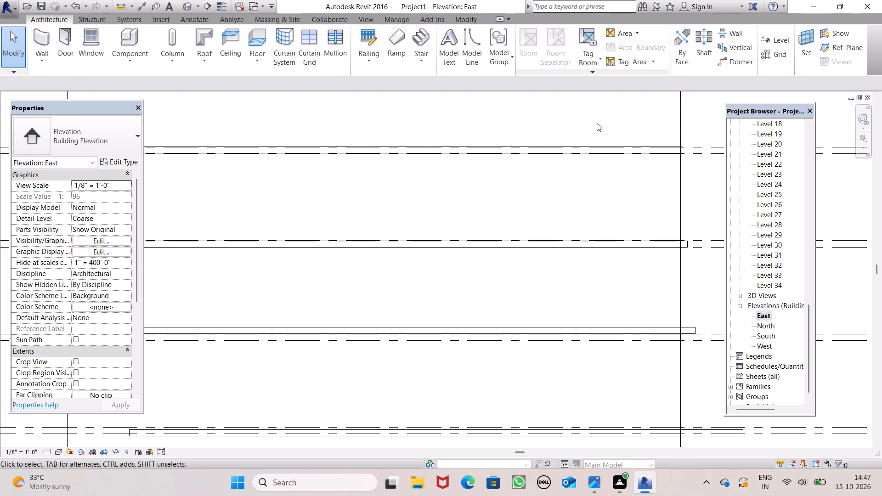
Select the floor slab hosted on Level 8 and nudge it down to fit between the Level 8 and Level 9 lines.
{"action": "scroll", "coordinate": [597, 138], "scroll_direction": "up", "scroll_amount": 1}
{"action": "scroll", "coordinate": [593, 146], "scroll_direction": "down", "scroll_amount": 3}
{"action": "scroll", "coordinate": [453, 190], "scroll_direction": "down", "scroll_amount": 4}
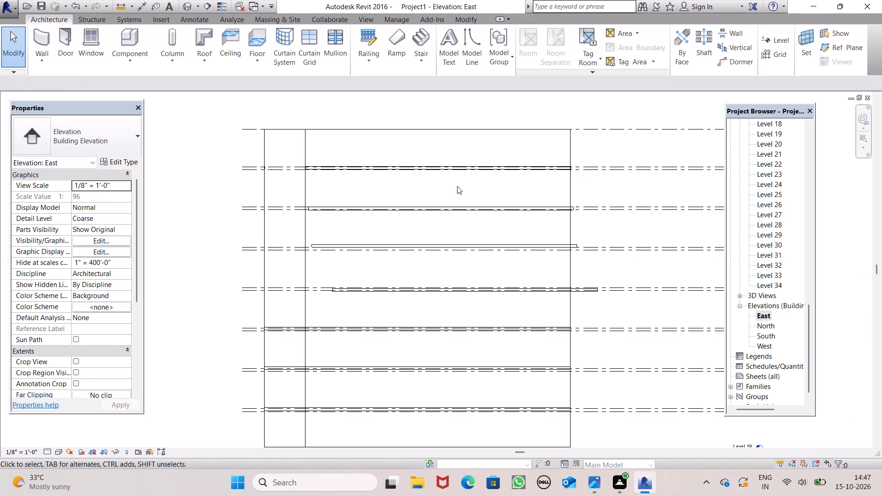
{"action": "scroll", "coordinate": [476, 202], "scroll_direction": "down", "scroll_amount": 7}
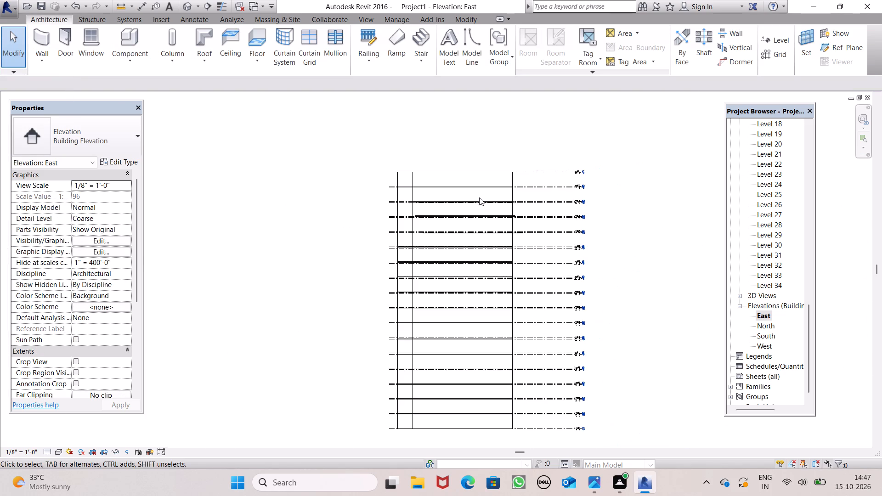
{"action": "scroll", "coordinate": [447, 396], "scroll_direction": "up", "scroll_amount": 5}
{"action": "scroll", "coordinate": [455, 340], "scroll_direction": "up", "scroll_amount": 5}
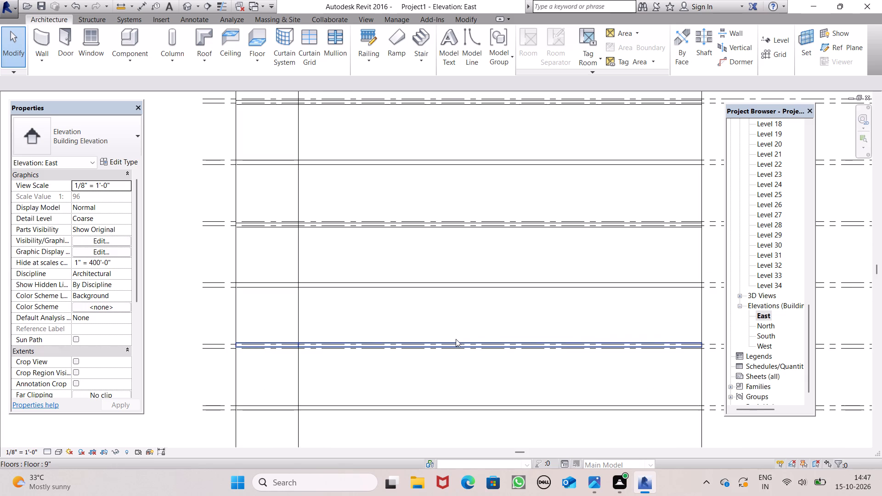
{"action": "scroll", "coordinate": [507, 237], "scroll_direction": "down", "scroll_amount": 7}
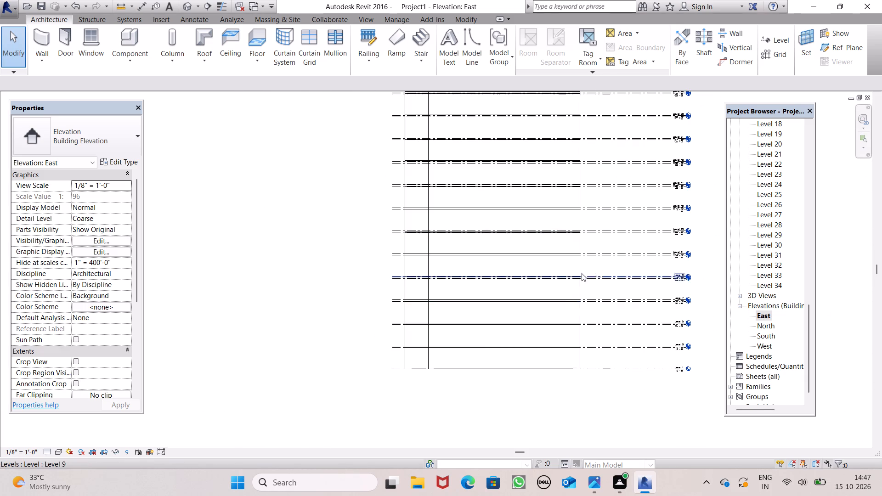
{"action": "scroll", "coordinate": [581, 273], "scroll_direction": "up", "scroll_amount": 3}
{"action": "scroll", "coordinate": [581, 272], "scroll_direction": "down", "scroll_amount": 1}
{"action": "scroll", "coordinate": [581, 272], "scroll_direction": "up", "scroll_amount": 13}
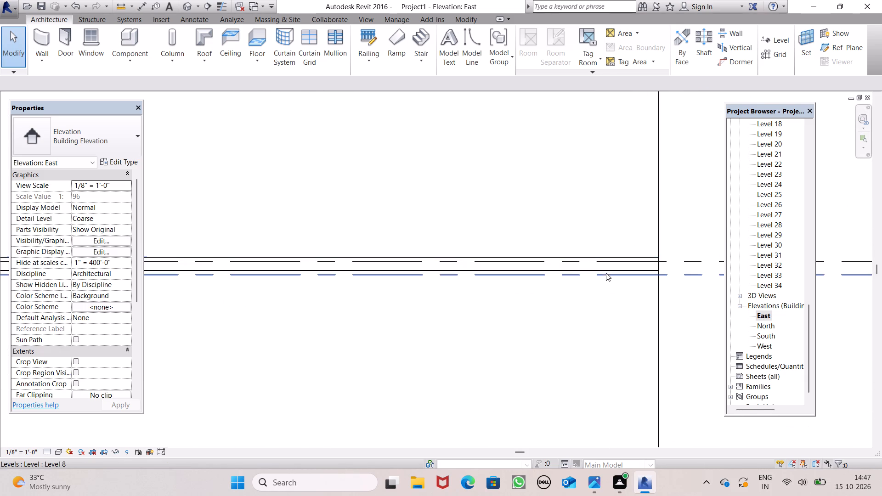
{"action": "left_click", "coordinate": [606, 271]}
{"action": "key", "text": "Down"}
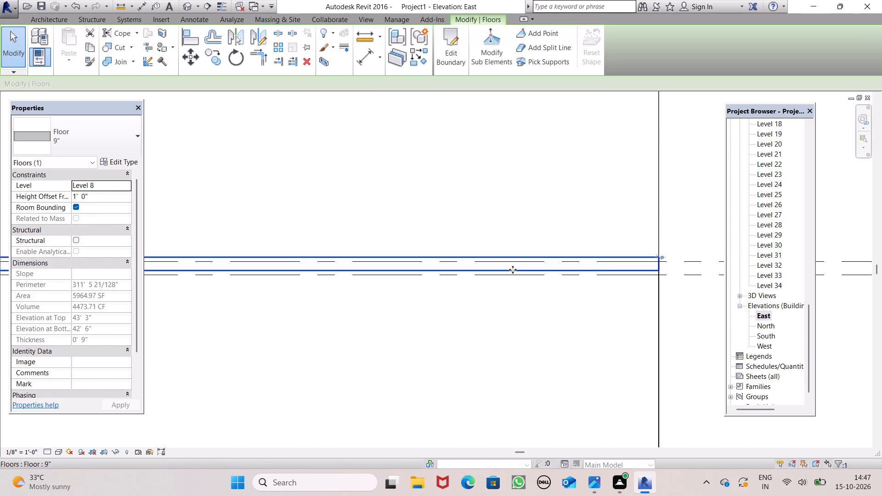
{"action": "key", "text": "Down"}
{"action": "key", "text": "Up"}
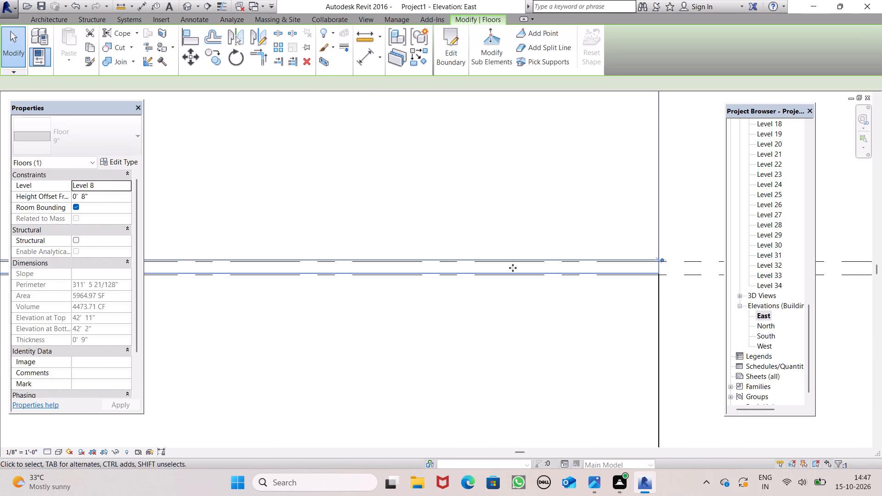
{"action": "scroll", "coordinate": [654, 293], "scroll_direction": "up", "scroll_amount": 8}
{"action": "key", "text": "Down"}
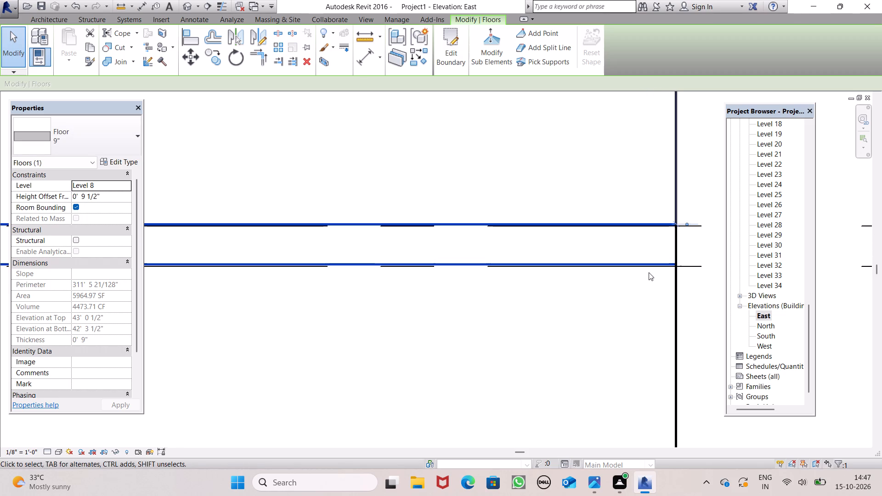
{"action": "key", "text": "Down"}
{"action": "left_click", "coordinate": [650, 272]}
Select the floor slab hosted on Level 12 and nudge it up to a height offset of 0' 9", meeting the Level 13 line.
{"action": "scroll", "coordinate": [646, 373], "scroll_direction": "down", "scroll_amount": 8}
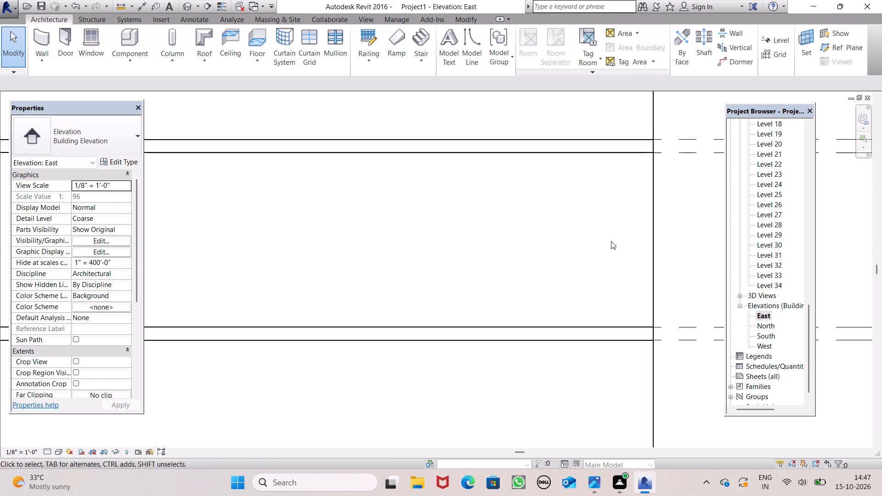
{"action": "scroll", "coordinate": [611, 241], "scroll_direction": "down", "scroll_amount": 3}
{"action": "scroll", "coordinate": [623, 310], "scroll_direction": "down", "scroll_amount": 7}
{"action": "scroll", "coordinate": [570, 168], "scroll_direction": "up", "scroll_amount": 6}
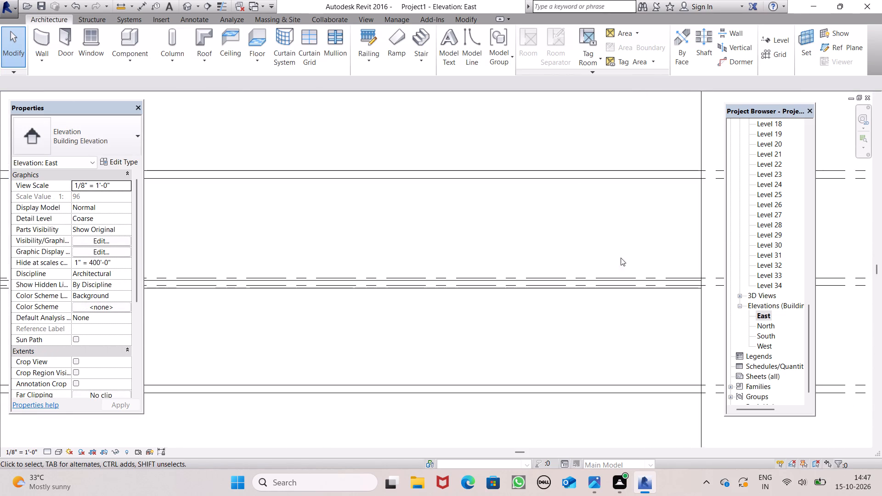
{"action": "scroll", "coordinate": [637, 270], "scroll_direction": "up", "scroll_amount": 6}
{"action": "left_click", "coordinate": [647, 294]}
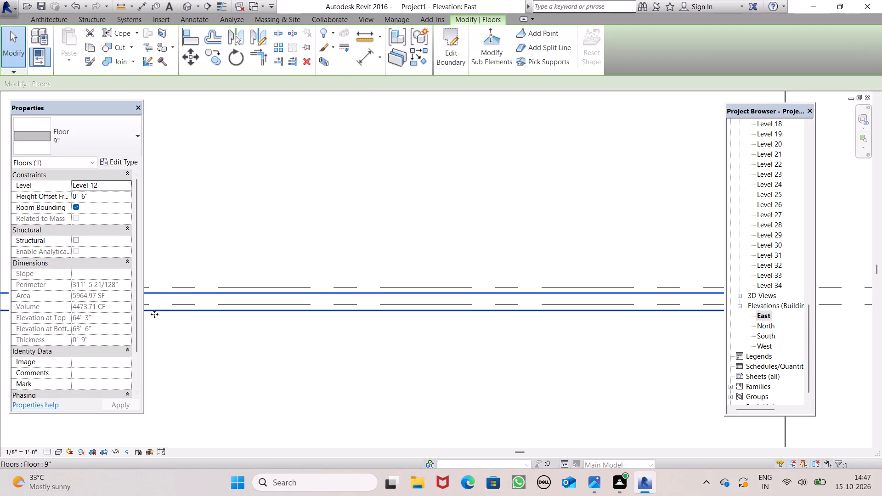
{"action": "key", "text": "Up"}
{"action": "key", "text": "Up"}
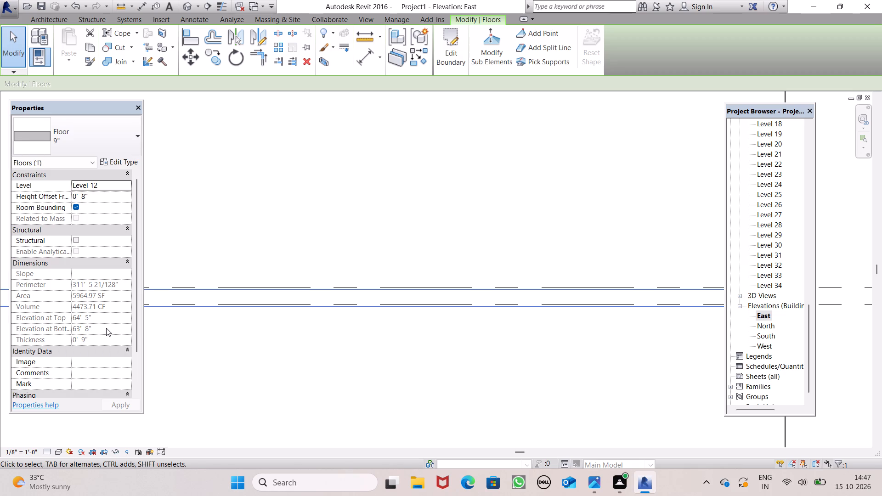
{"action": "key", "text": "Up"}
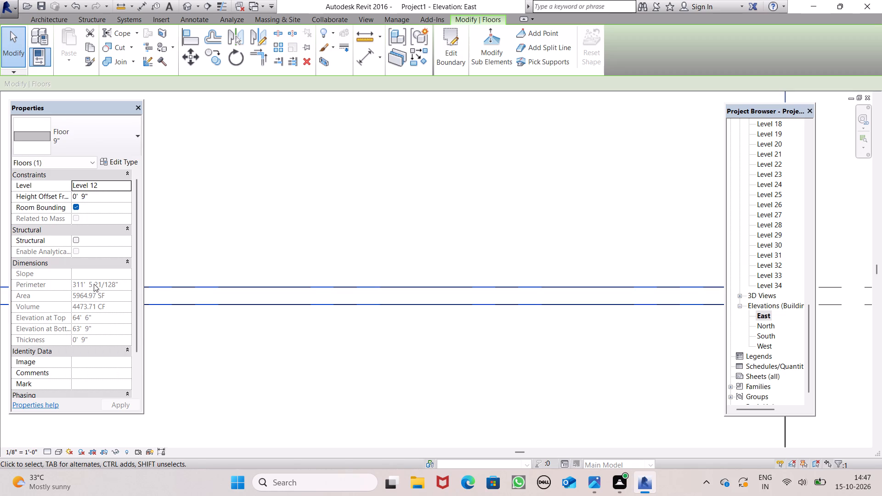
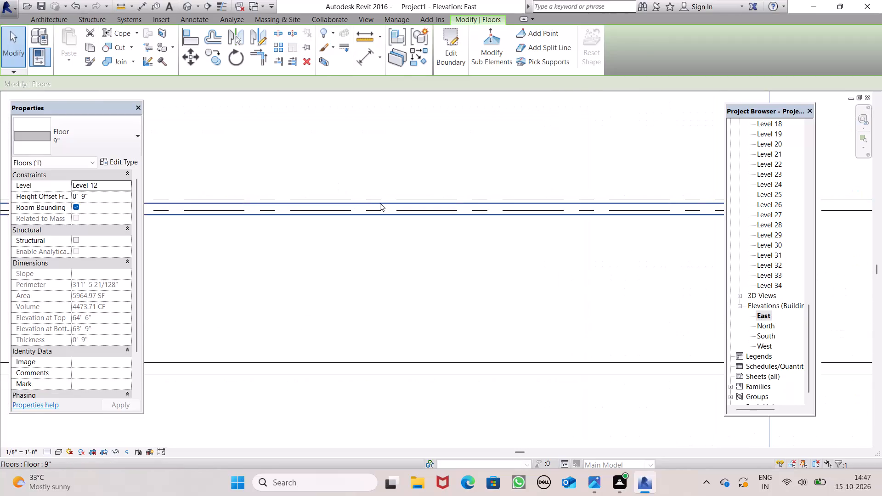
Select the floor slab hosted on Level 16 and nudge it up to a height offset of 0' 9".
{"action": "left_click", "coordinate": [380, 203]}
{"action": "scroll", "coordinate": [398, 182], "scroll_direction": "up", "scroll_amount": 2}
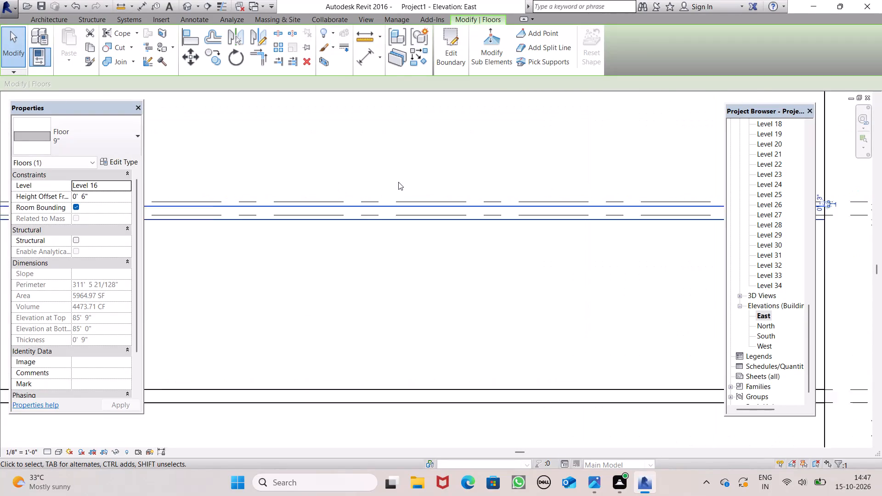
{"action": "scroll", "coordinate": [398, 182], "scroll_direction": "up", "scroll_amount": 3}
{"action": "key", "text": "Up"}
{"action": "key", "text": "Up"}
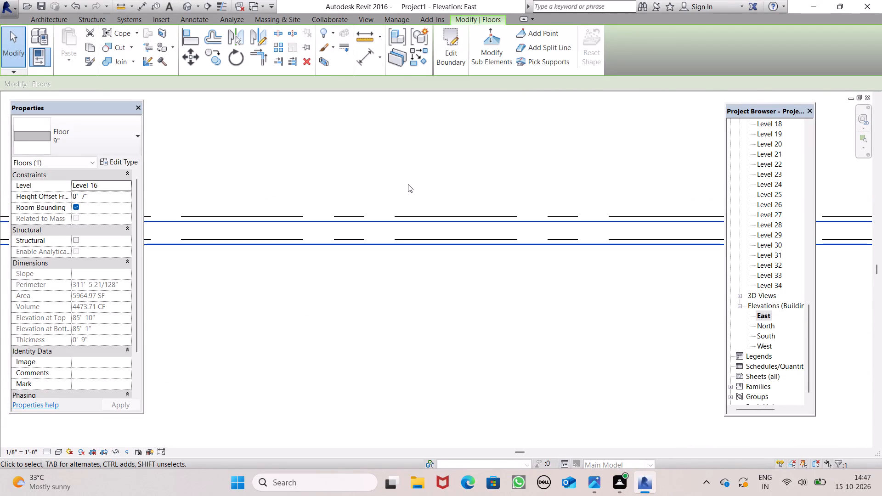
{"action": "key", "text": "Up"}
Select the floor slab hosted on Level 19 and nudge it down to a height offset of 0' 0".
{"action": "scroll", "coordinate": [413, 208], "scroll_direction": "down", "scroll_amount": 3}
{"action": "scroll", "coordinate": [445, 295], "scroll_direction": "down", "scroll_amount": 6}
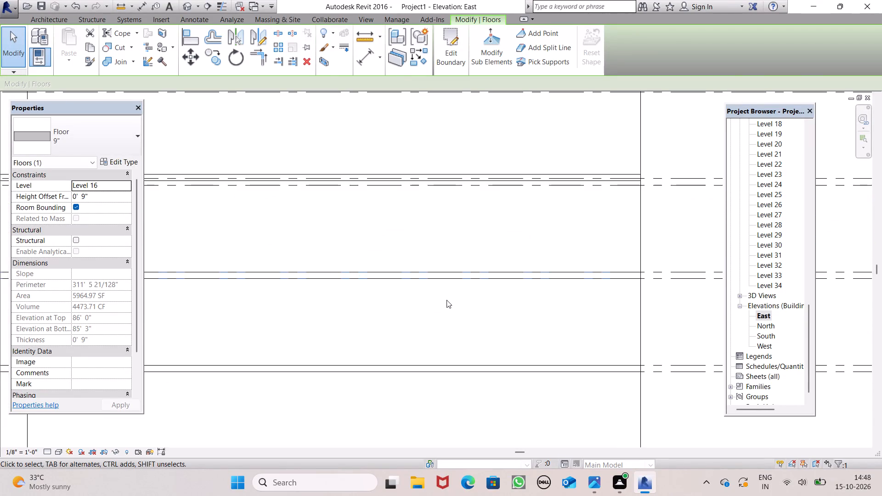
{"action": "scroll", "coordinate": [447, 300], "scroll_direction": "down", "scroll_amount": 1}
{"action": "scroll", "coordinate": [433, 181], "scroll_direction": "up", "scroll_amount": 7}
{"action": "scroll", "coordinate": [464, 221], "scroll_direction": "up", "scroll_amount": 4}
{"action": "left_click", "coordinate": [471, 220]}
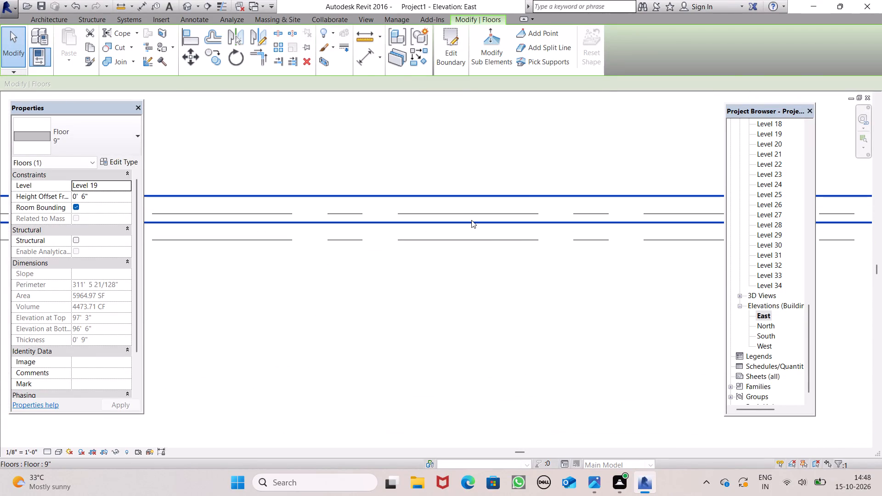
{"action": "key", "text": "Down"}
{"action": "key", "text": "Down"}
{"action": "key", "text": "Down"}
{"action": "key", "text": "Down"}
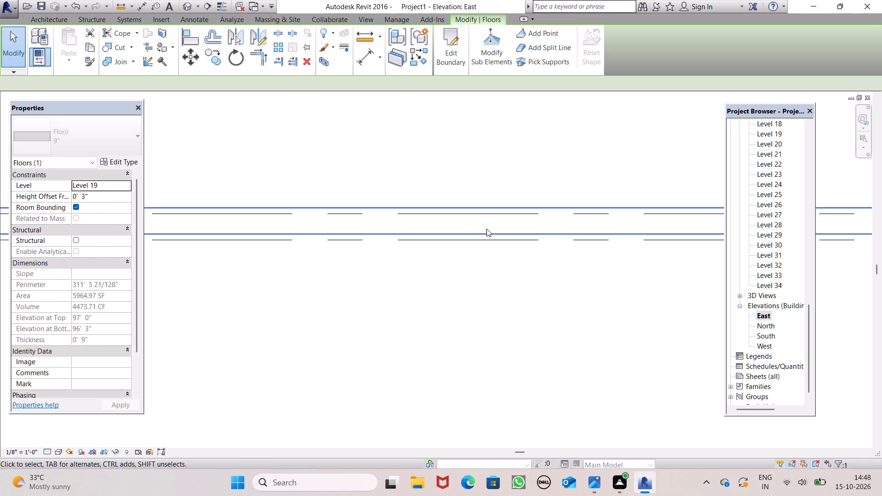
{"action": "key", "text": "Down"}
{"action": "key", "text": "Down"}
Select the floor slab hosted on Level 21 and nudge it down to a height offset of 0' 0".
{"action": "scroll", "coordinate": [486, 240], "scroll_direction": "down", "scroll_amount": 6}
{"action": "scroll", "coordinate": [479, 292], "scroll_direction": "down", "scroll_amount": 6}
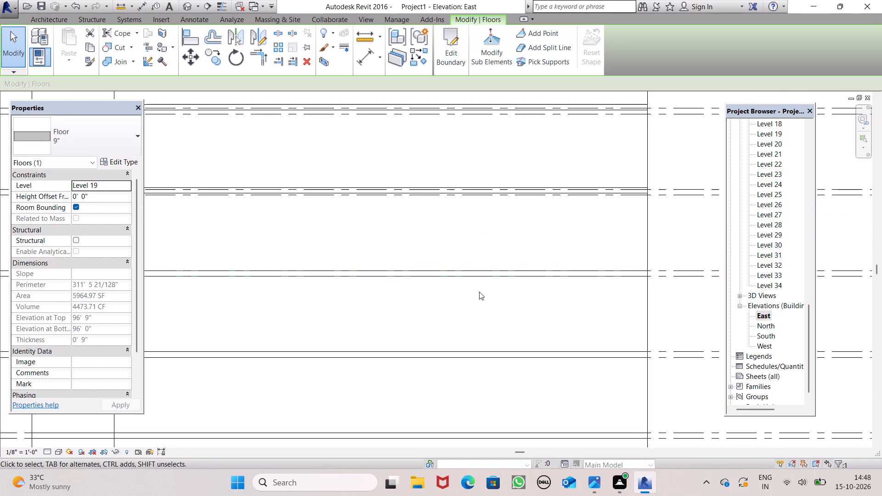
{"action": "scroll", "coordinate": [479, 292], "scroll_direction": "down", "scroll_amount": 2}
{"action": "scroll", "coordinate": [479, 292], "scroll_direction": "up", "scroll_amount": 1}
{"action": "scroll", "coordinate": [452, 219], "scroll_direction": "up", "scroll_amount": 7}
{"action": "left_click", "coordinate": [459, 239]}
{"action": "scroll", "coordinate": [464, 220], "scroll_direction": "up", "scroll_amount": 2}
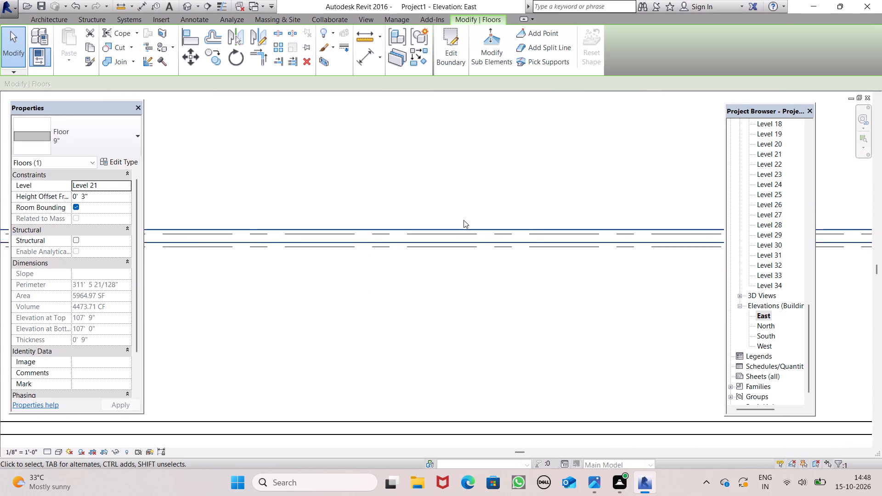
{"action": "scroll", "coordinate": [464, 220], "scroll_direction": "up", "scroll_amount": 4}
{"action": "key", "text": "Down"}
{"action": "key", "text": "Down"}
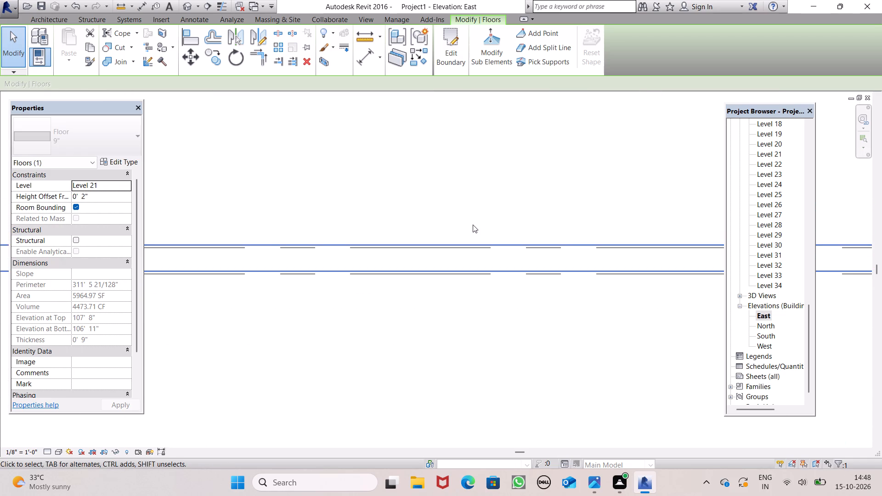
{"action": "key", "text": "Down"}
Select the floor slab hosted on Level 23 and nudge it down to a height offset of 0' 0".
{"action": "scroll", "coordinate": [475, 225], "scroll_direction": "down", "scroll_amount": 11}
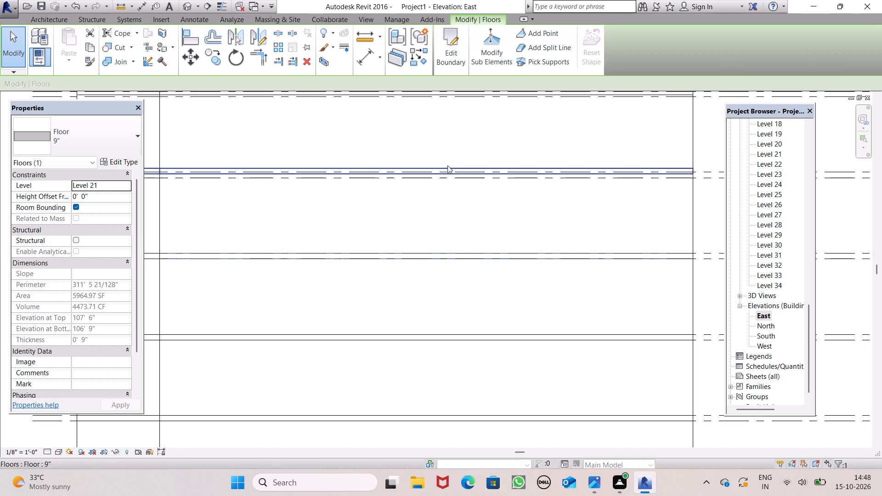
{"action": "scroll", "coordinate": [449, 159], "scroll_direction": "up", "scroll_amount": 12}
{"action": "left_click", "coordinate": [484, 211]}
{"action": "key", "text": "Down"}
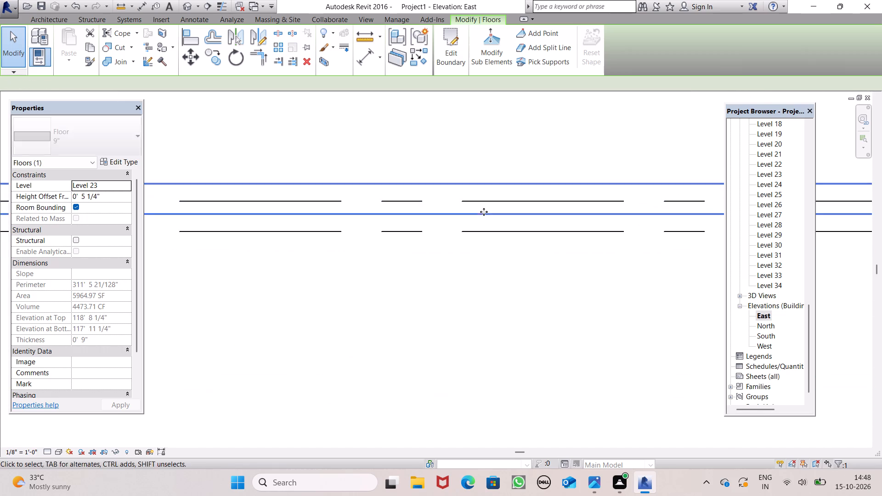
{"action": "key", "text": "Down"}
{"action": "key", "text": "Down"}
{"action": "key", "text": "Down"}
{"action": "key", "text": "Down"}
{"action": "key", "text": "Down"}
{"action": "key", "text": "Down"}
{"action": "key", "text": "Down"}
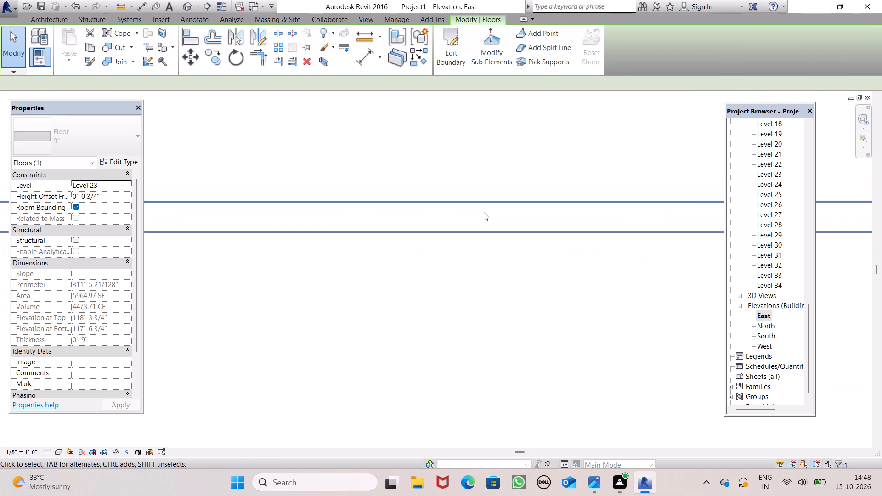
Select the floor slab hosted on Level 25 and nudge it down to a height offset of 0' 0".
{"action": "scroll", "coordinate": [491, 267], "scroll_direction": "down", "scroll_amount": 9}
{"action": "scroll", "coordinate": [487, 293], "scroll_direction": "up", "scroll_amount": 1}
{"action": "scroll", "coordinate": [487, 293], "scroll_direction": "down", "scroll_amount": 1}
{"action": "scroll", "coordinate": [474, 152], "scroll_direction": "down", "scroll_amount": 1}
{"action": "scroll", "coordinate": [474, 152], "scroll_direction": "up", "scroll_amount": 6}
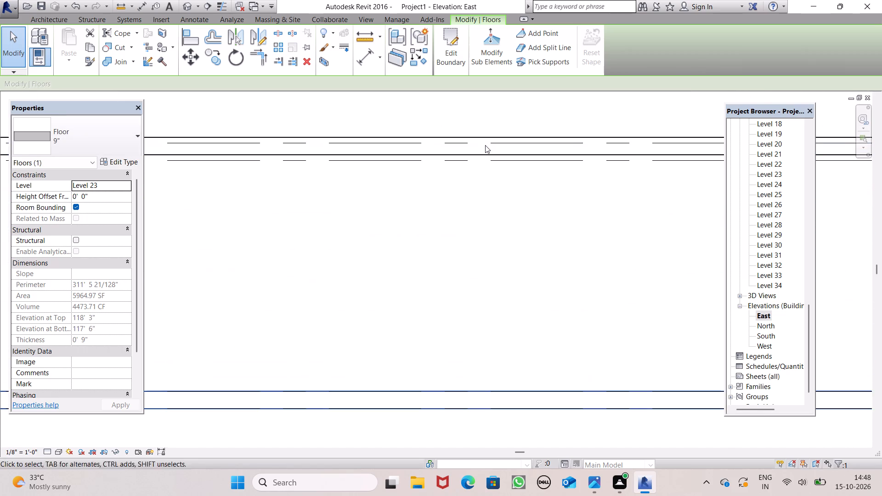
{"action": "scroll", "coordinate": [485, 145], "scroll_direction": "up", "scroll_amount": 5}
{"action": "left_click", "coordinate": [486, 163]}
{"action": "key", "text": "Down"}
{"action": "key", "text": "Down"}
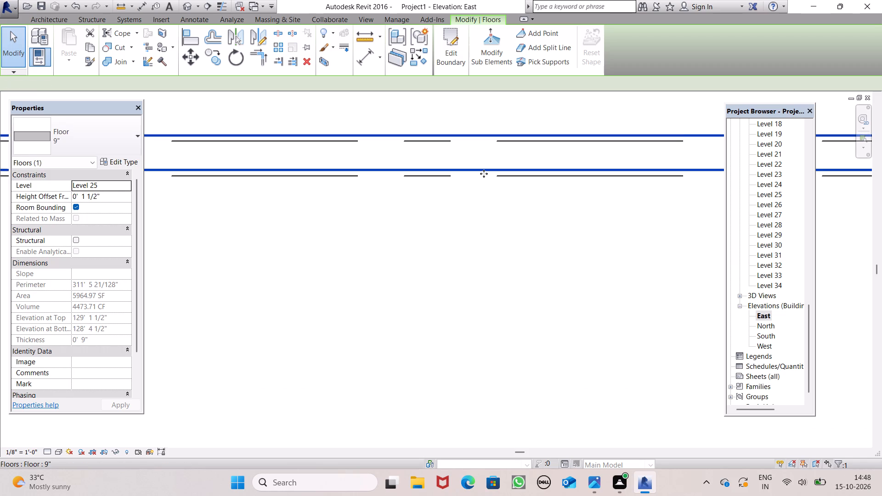
{"action": "key", "text": "Down"}
{"action": "key", "text": "Down"}
Select the floor slab hosted on Level 26 and nudge it up, fine-tuning its height offset to 0' 9 31/256".
{"action": "scroll", "coordinate": [470, 236], "scroll_direction": "down", "scroll_amount": 8}
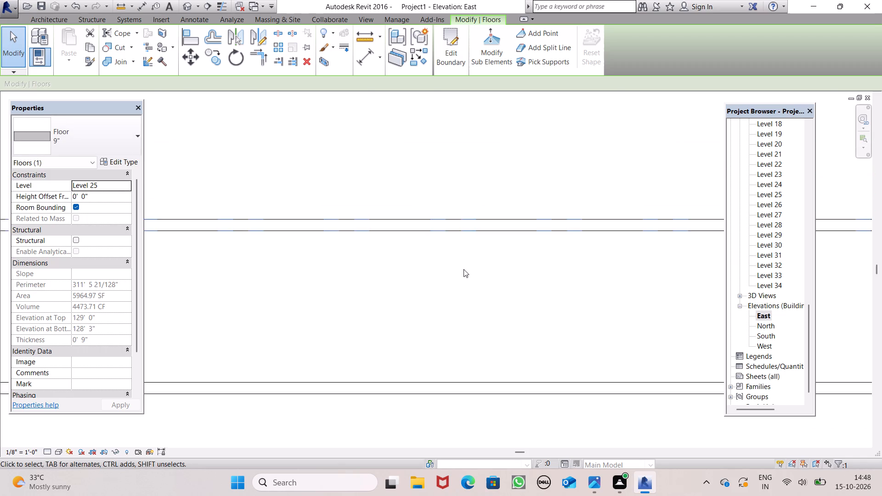
{"action": "scroll", "coordinate": [464, 269], "scroll_direction": "down", "scroll_amount": 2}
{"action": "scroll", "coordinate": [425, 129], "scroll_direction": "up", "scroll_amount": 1}
{"action": "scroll", "coordinate": [413, 296], "scroll_direction": "down", "scroll_amount": 7}
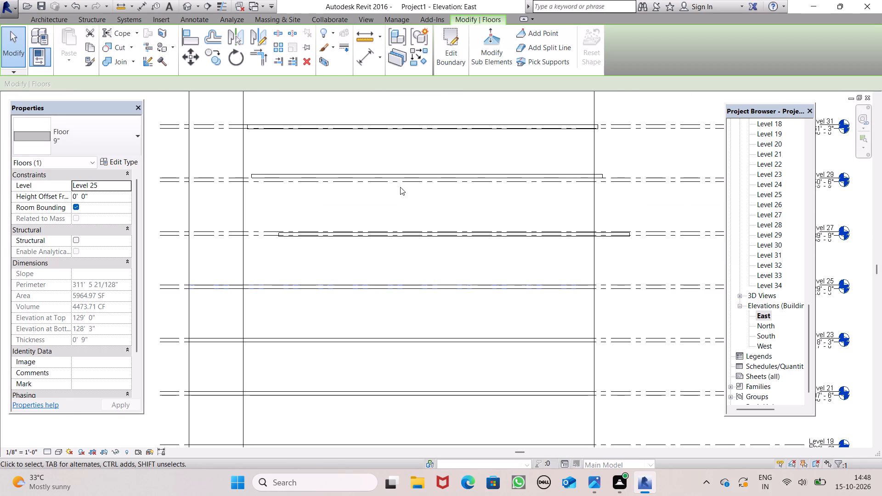
{"action": "scroll", "coordinate": [407, 162], "scroll_direction": "up", "scroll_amount": 5}
{"action": "scroll", "coordinate": [434, 325], "scroll_direction": "up", "scroll_amount": 5}
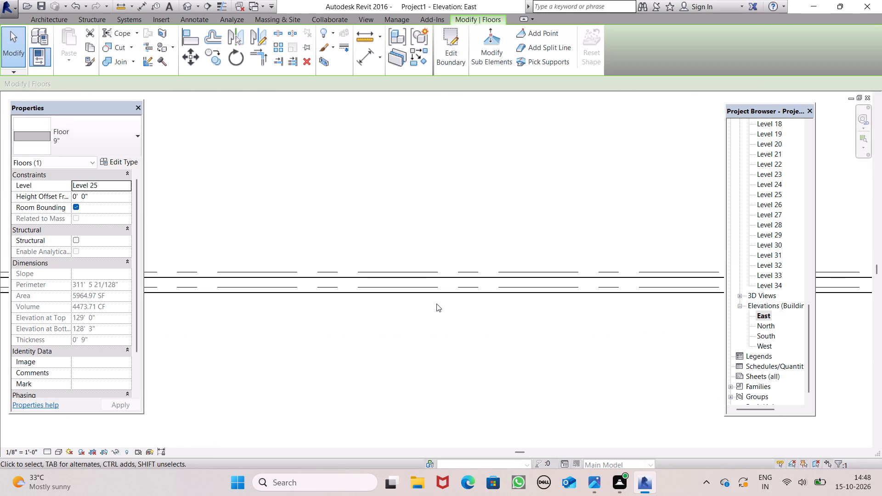
{"action": "left_click", "coordinate": [439, 296]}
{"action": "key", "text": "Up"}
{"action": "key", "text": "Up"}
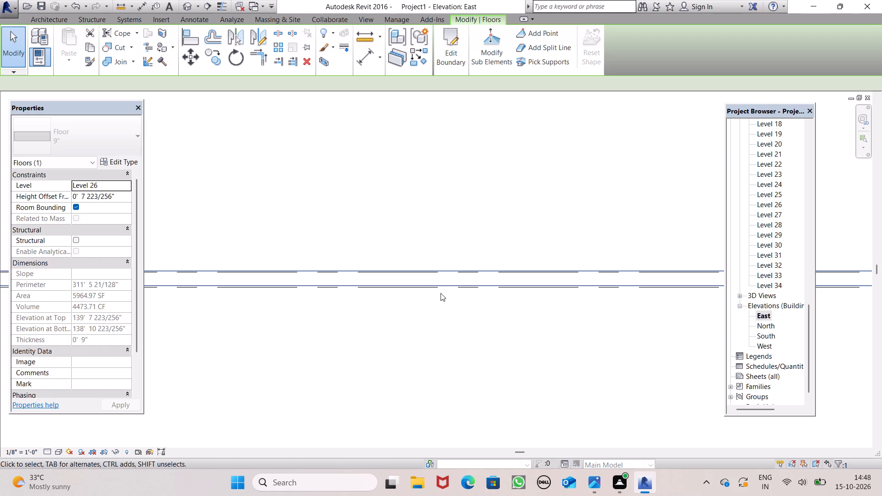
{"action": "scroll", "coordinate": [441, 293], "scroll_direction": "up", "scroll_amount": 12}
{"action": "scroll", "coordinate": [445, 291], "scroll_direction": "down", "scroll_amount": 1}
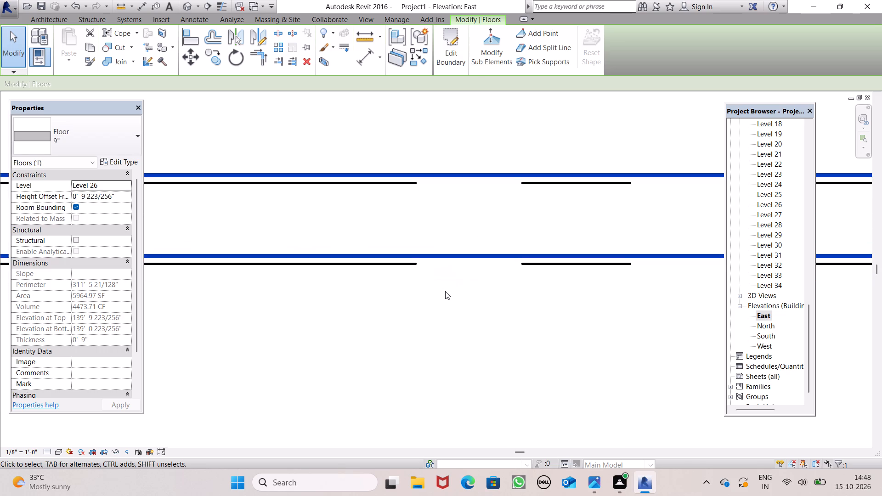
{"action": "key", "text": "Down"}
{"action": "key", "text": "Down"}
{"action": "key", "text": "Down"}
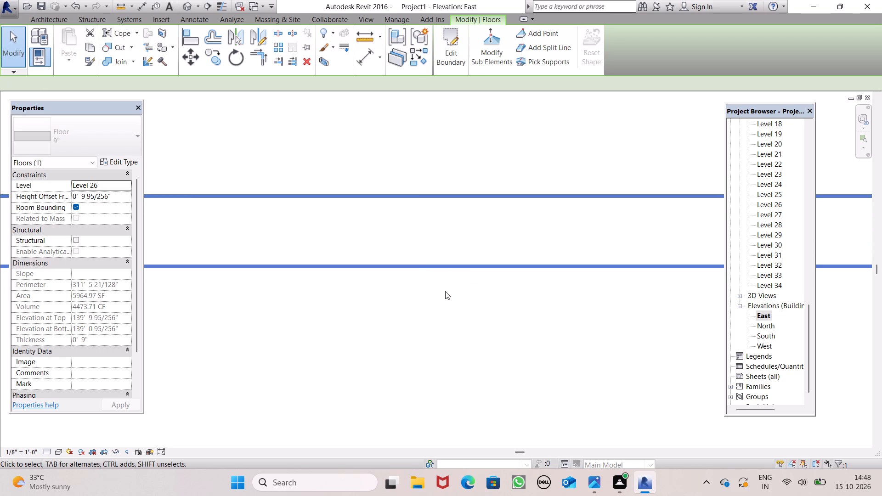
Select the floor slab hosted on Level 29, nudge it down until its top meets the Level 29 line, and deselect it.
{"action": "scroll", "coordinate": [445, 291], "scroll_direction": "down", "scroll_amount": 10}
{"action": "scroll", "coordinate": [439, 316], "scroll_direction": "up", "scroll_amount": 1}
{"action": "scroll", "coordinate": [439, 316], "scroll_direction": "down", "scroll_amount": 8}
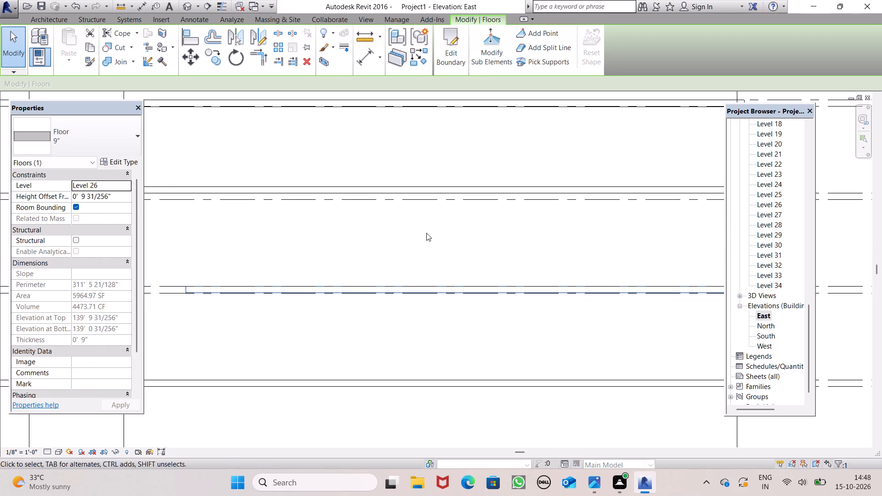
{"action": "scroll", "coordinate": [407, 186], "scroll_direction": "up", "scroll_amount": 7}
{"action": "left_click", "coordinate": [410, 193]}
{"action": "scroll", "coordinate": [419, 192], "scroll_direction": "up", "scroll_amount": 3}
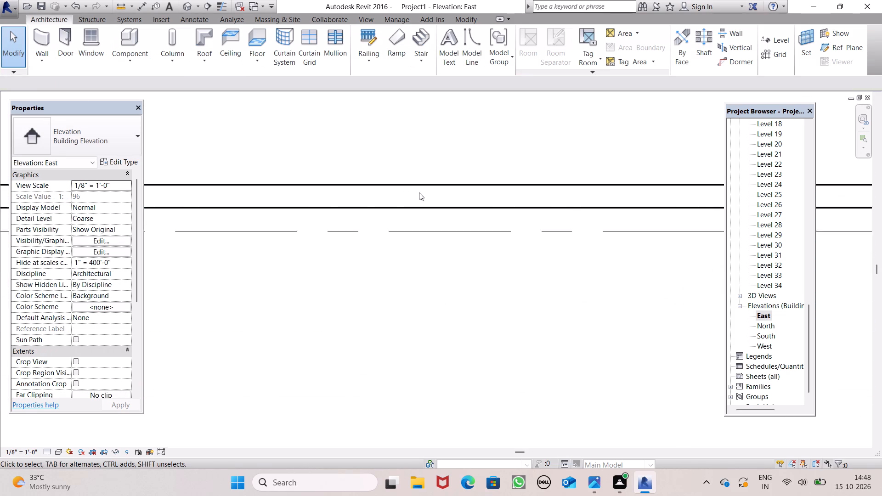
{"action": "scroll", "coordinate": [419, 192], "scroll_direction": "up", "scroll_amount": 2}
{"action": "left_click", "coordinate": [427, 215]}
{"action": "key", "text": "Down"}
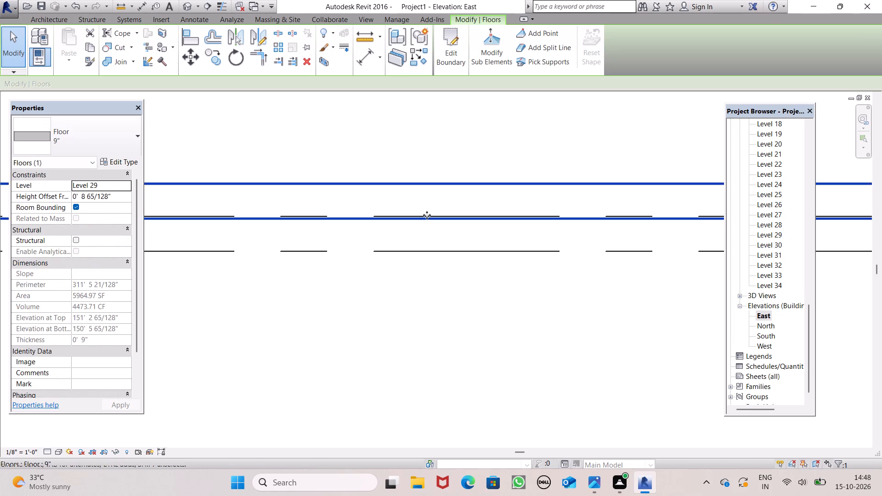
{"action": "key", "text": "Down"}
{"action": "key", "text": "Down"}
{"action": "key", "text": "Down"}
{"action": "key", "text": "Down"}
{"action": "key", "text": "Down"}
{"action": "key", "text": "Down"}
{"action": "key", "text": "Down"}
{"action": "key", "text": "Down"}
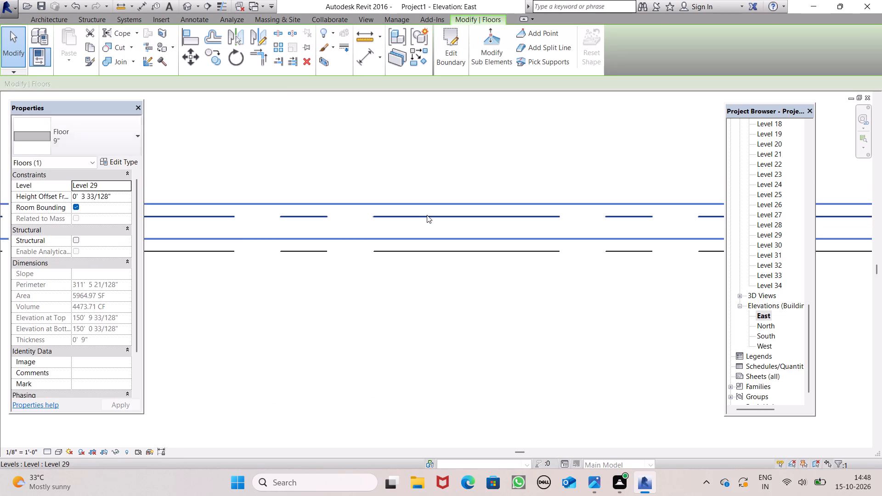
{"action": "key", "text": "Down"}
{"action": "key", "text": "Down"}
{"action": "key", "text": "Down"}
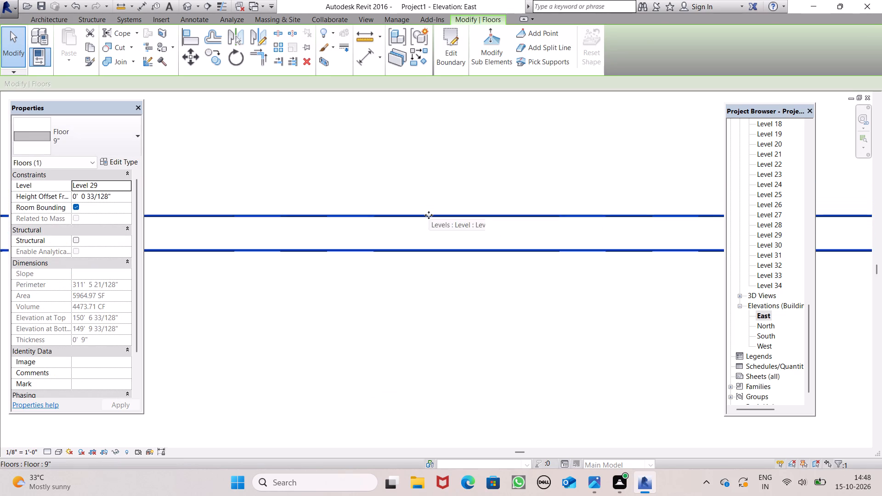
{"action": "key", "text": "Down"}
{"action": "key", "text": "Up"}
{"action": "left_click", "coordinate": [435, 204]}
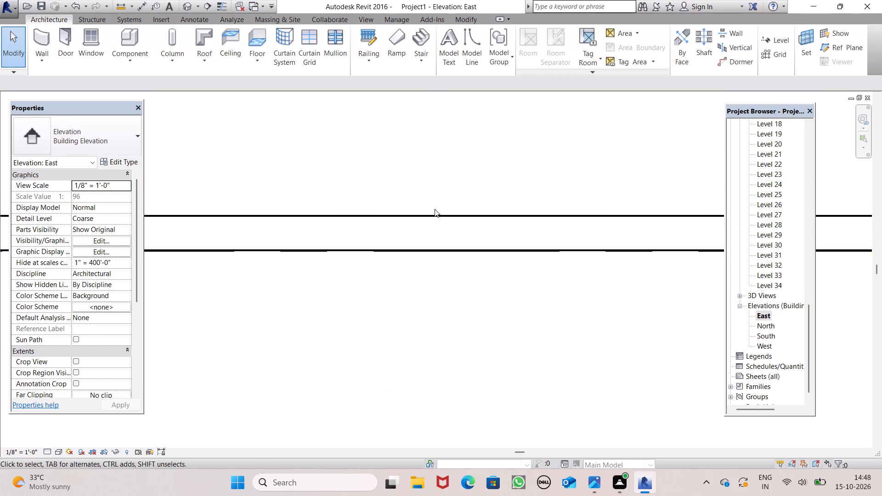
Select the overhanging floor slab hosted on Level 26 and nudge it horizontally back between the tower's outer walls.
{"action": "scroll", "coordinate": [439, 265], "scroll_direction": "down", "scroll_amount": 6}
{"action": "scroll", "coordinate": [434, 333], "scroll_direction": "down", "scroll_amount": 6}
{"action": "scroll", "coordinate": [439, 251], "scroll_direction": "down", "scroll_amount": 3}
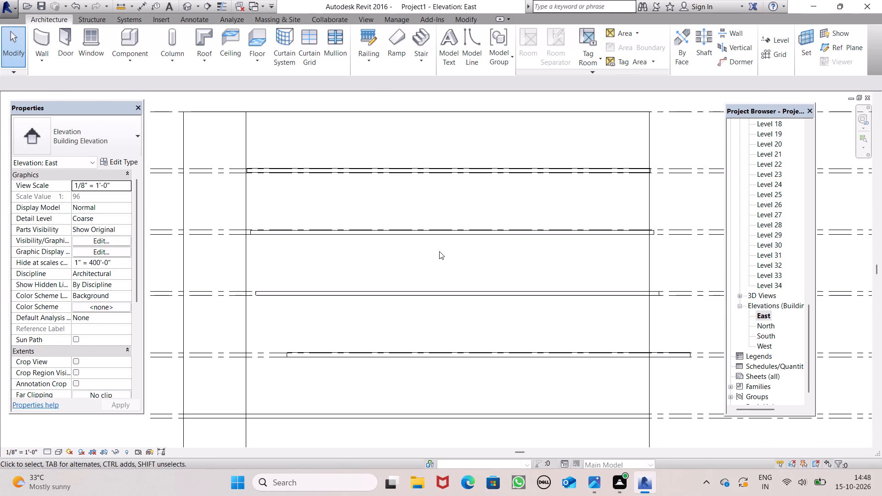
{"action": "scroll", "coordinate": [375, 255], "scroll_direction": "down", "scroll_amount": 2}
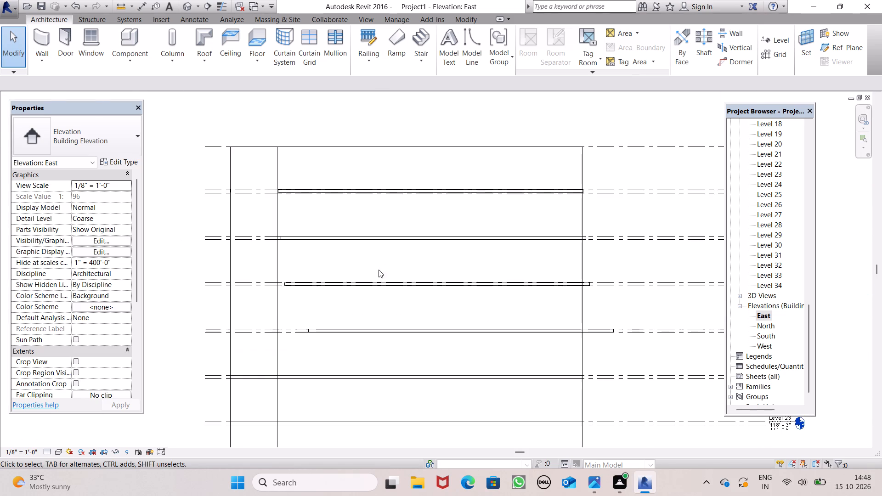
{"action": "scroll", "coordinate": [418, 321], "scroll_direction": "up", "scroll_amount": 2}
{"action": "left_click", "coordinate": [436, 333]}
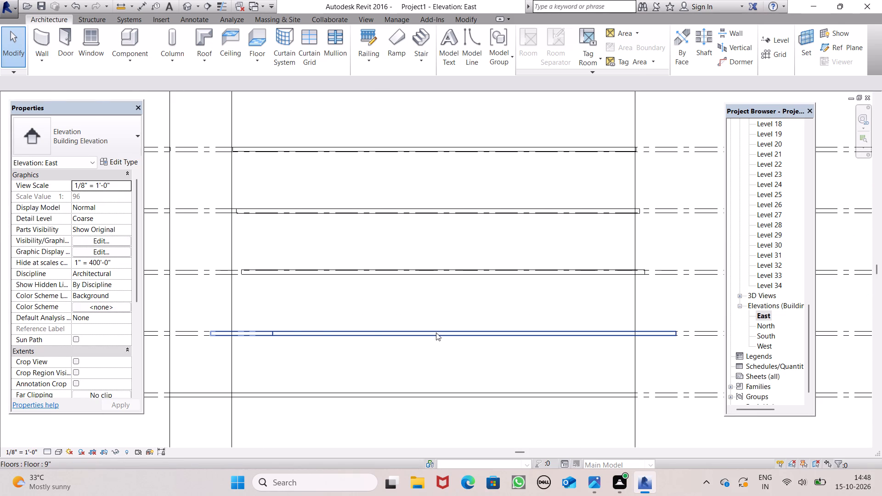
{"action": "key", "text": "Left"}
{"action": "key", "text": "Left"}
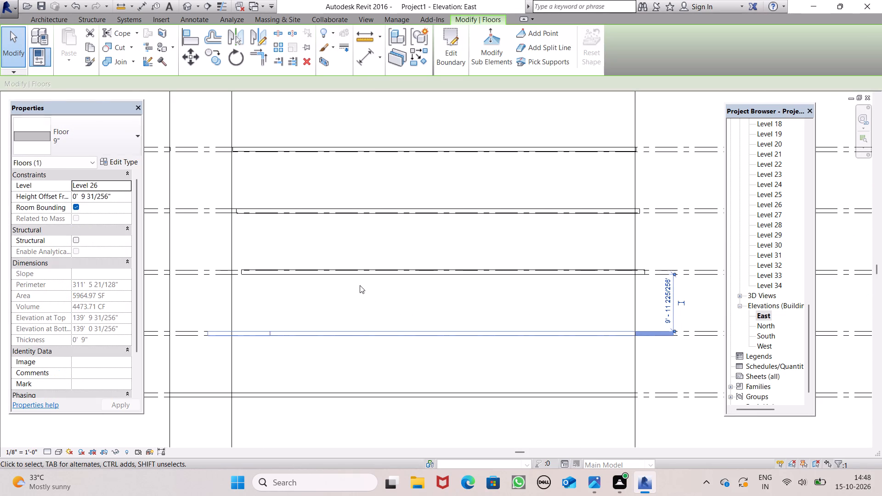
{"action": "key", "text": "Left"}
{"action": "key", "text": "Left"}
{"action": "key", "text": "Left"}
{"action": "key", "text": "Left"}
{"action": "key", "text": "Left"}
{"action": "key", "text": "Left"}
{"action": "key", "text": "Left"}
{"action": "key", "text": "Left"}
{"action": "key", "text": "Left"}
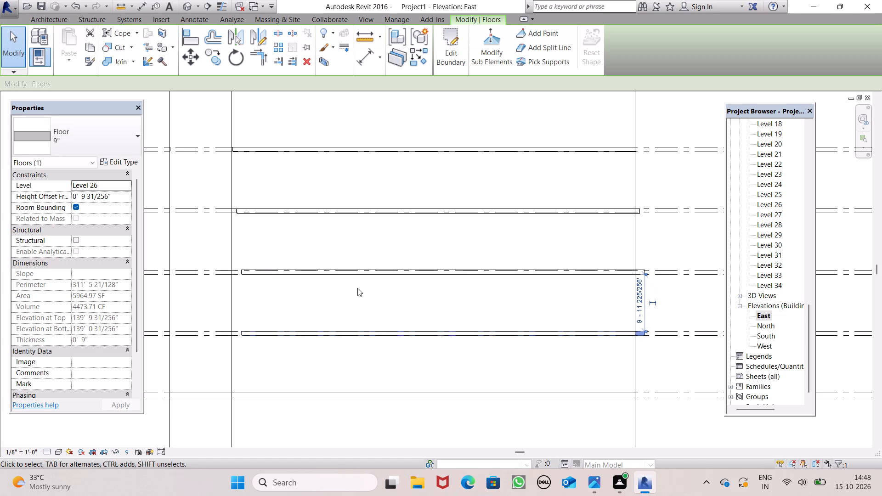
{"action": "key", "text": "Left"}
{"action": "key", "text": "Left"}
{"action": "key", "text": "Left"}
{"action": "key", "text": "Left"}
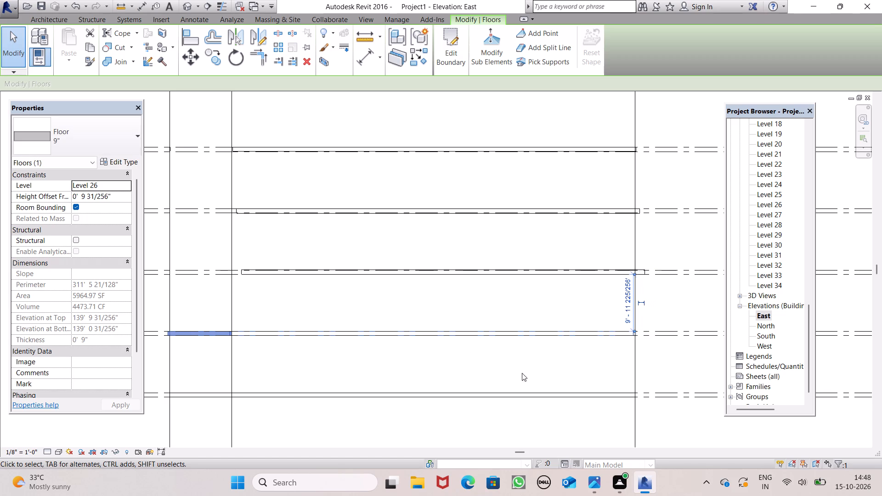
Fine-nudge the Level 26 floor slab horizontally until its end lines up exactly with the outer wall line.
{"action": "scroll", "coordinate": [526, 351], "scroll_direction": "up", "scroll_amount": 8}
{"action": "scroll", "coordinate": [523, 356], "scroll_direction": "down", "scroll_amount": 2}
{"action": "scroll", "coordinate": [405, 337], "scroll_direction": "down", "scroll_amount": 1}
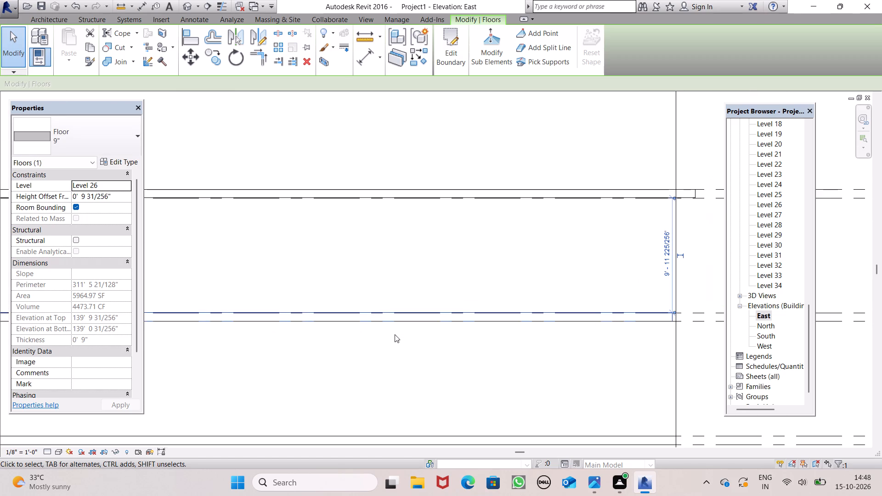
{"action": "scroll", "coordinate": [689, 310], "scroll_direction": "up", "scroll_amount": 6}
{"action": "left_click", "coordinate": [674, 332]}
{"action": "key", "text": "Right"}
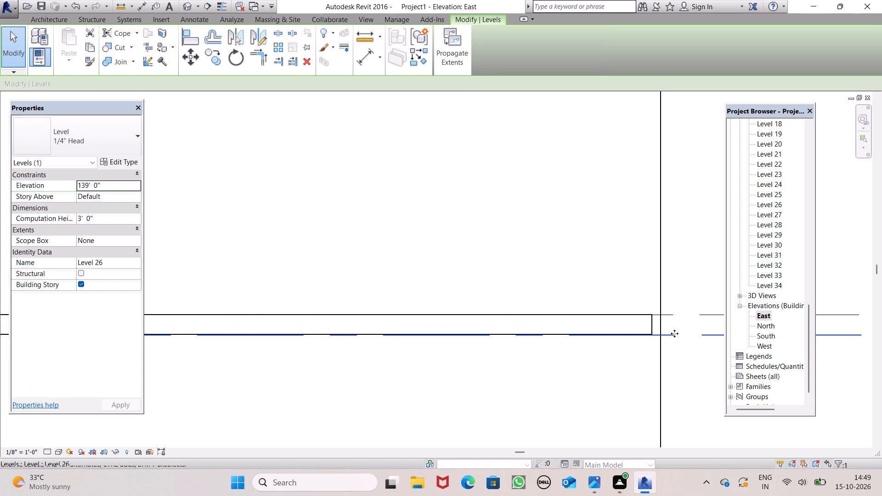
{"action": "left_click", "coordinate": [650, 328]}
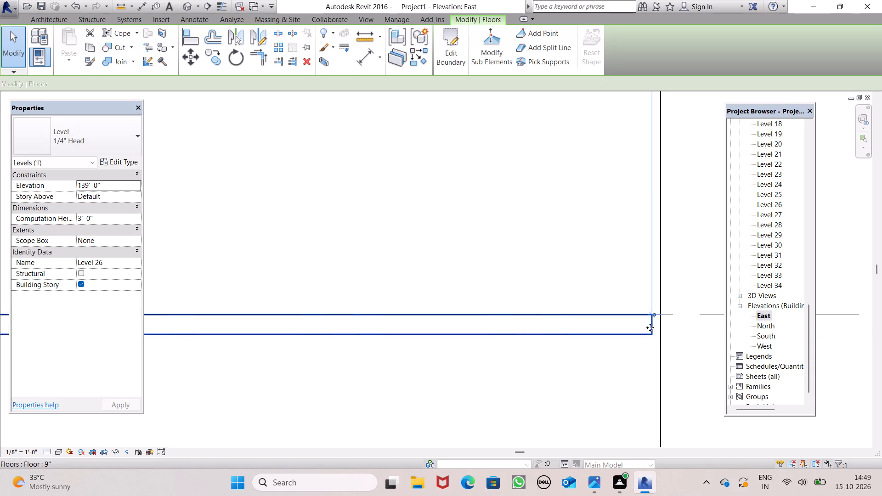
{"action": "key", "text": "Right"}
{"action": "key", "text": "Right"}
{"action": "key", "text": "Right"}
{"action": "key", "text": "Right"}
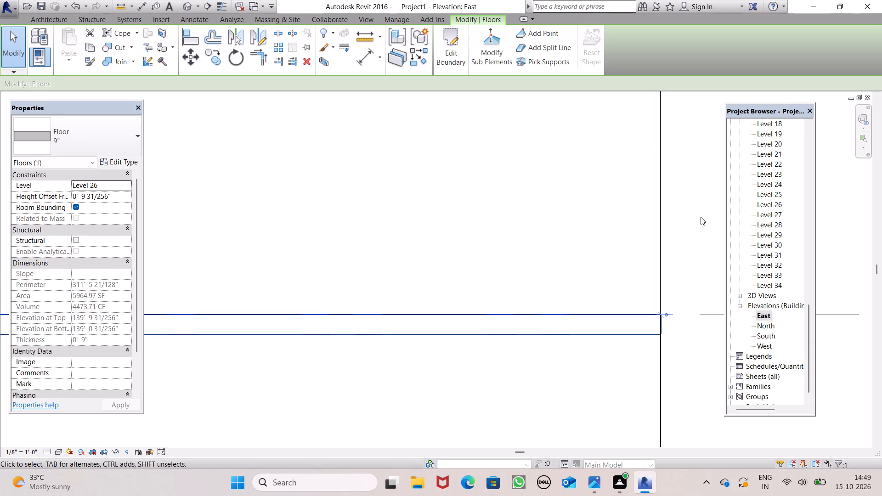
Select the overhanging floor slab hosted on Level 29, nudge it horizontally until its end meets the outer wall line, and deselect it.
{"action": "scroll", "coordinate": [641, 270], "scroll_direction": "down", "scroll_amount": 2}
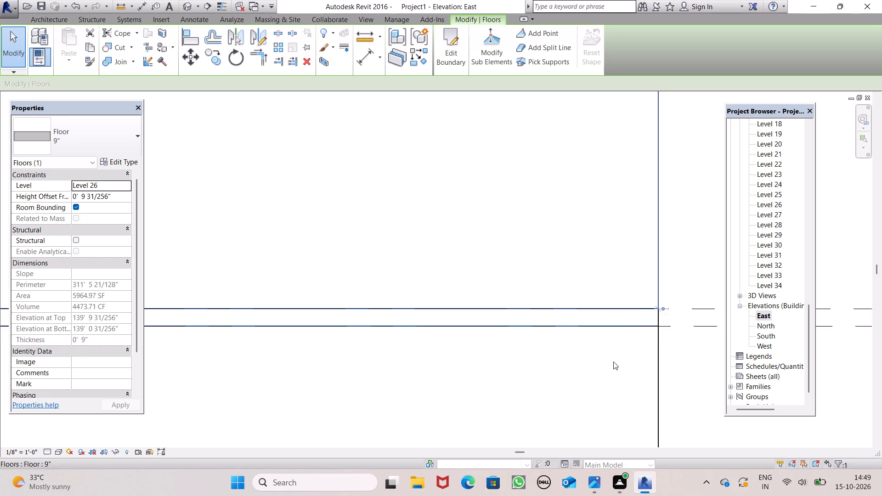
{"action": "scroll", "coordinate": [613, 361], "scroll_direction": "down", "scroll_amount": 4}
{"action": "left_click", "coordinate": [568, 226]}
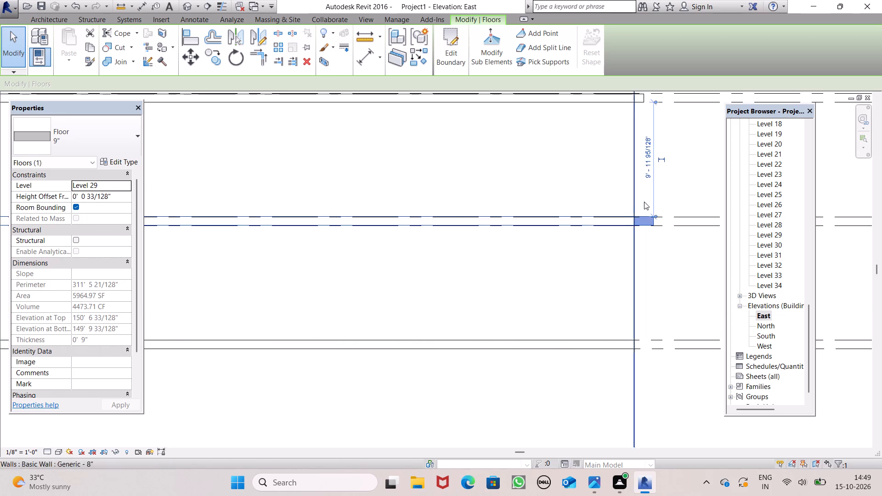
{"action": "scroll", "coordinate": [650, 199], "scroll_direction": "up", "scroll_amount": 9}
{"action": "key", "text": "Left"}
{"action": "key", "text": "Left"}
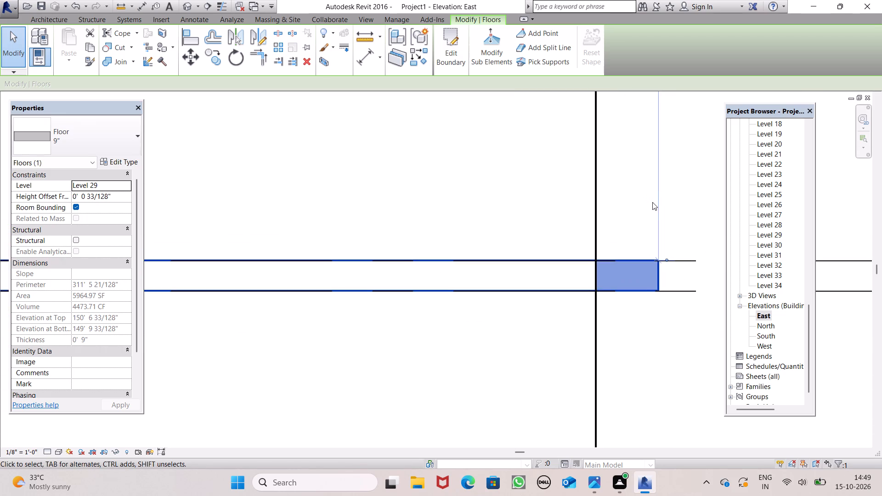
{"action": "key", "text": "Left"}
{"action": "key", "text": "Left"}
{"action": "key", "text": "Left"}
{"action": "key", "text": "Left"}
{"action": "key", "text": "Left"}
{"action": "key", "text": "Left"}
{"action": "key", "text": "Left"}
{"action": "key", "text": "Left"}
{"action": "key", "text": "Left"}
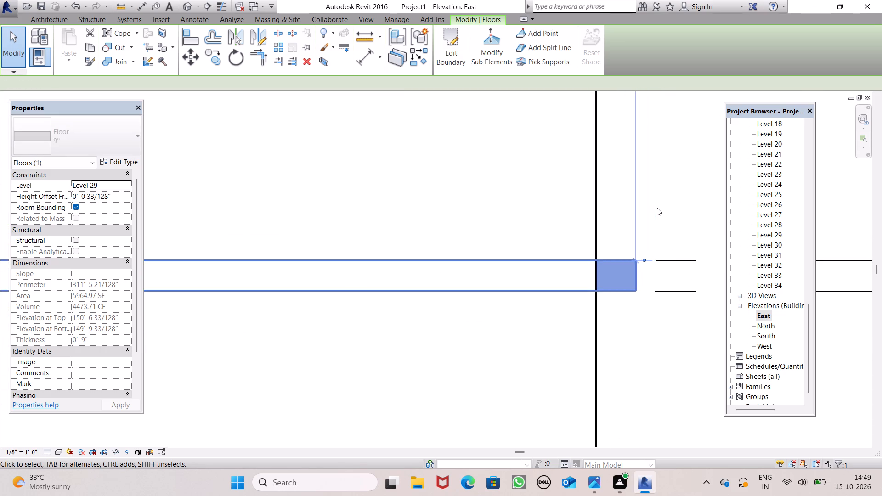
{"action": "key", "text": "Left"}
{"action": "key", "text": "Left"}
{"action": "key", "text": "Left"}
{"action": "key", "text": "Left"}
{"action": "key", "text": "Left"}
{"action": "key", "text": "Left"}
{"action": "key", "text": "Left"}
{"action": "key", "text": "Left"}
{"action": "key", "text": "Left"}
{"action": "key", "text": "Left"}
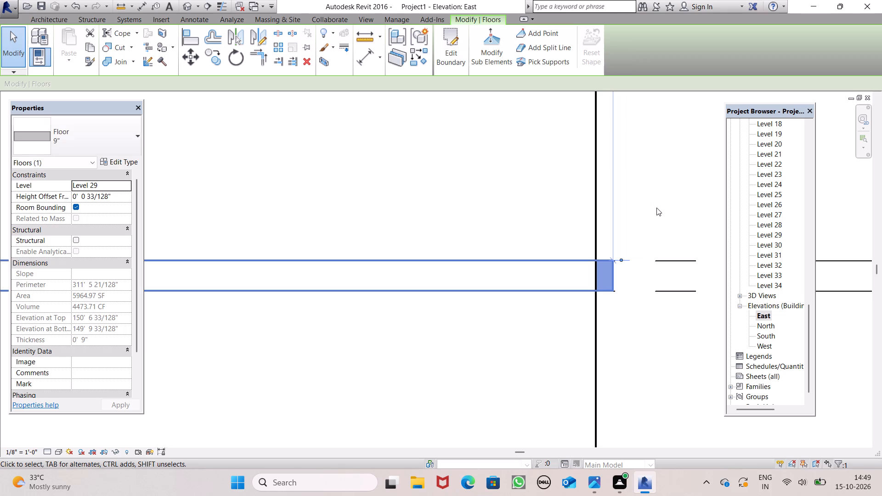
{"action": "key", "text": "Left"}
{"action": "key", "text": "Left"}
{"action": "key", "text": "Left"}
{"action": "key", "text": "Left"}
{"action": "key", "text": "Left"}
{"action": "key", "text": "Left"}
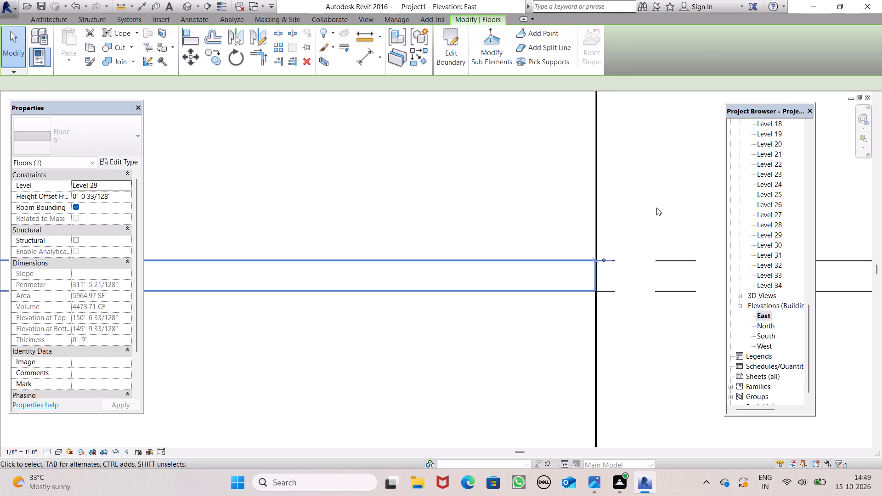
{"action": "scroll", "coordinate": [582, 330], "scroll_direction": "down", "scroll_amount": 5}
{"action": "scroll", "coordinate": [633, 298], "scroll_direction": "down", "scroll_amount": 10}
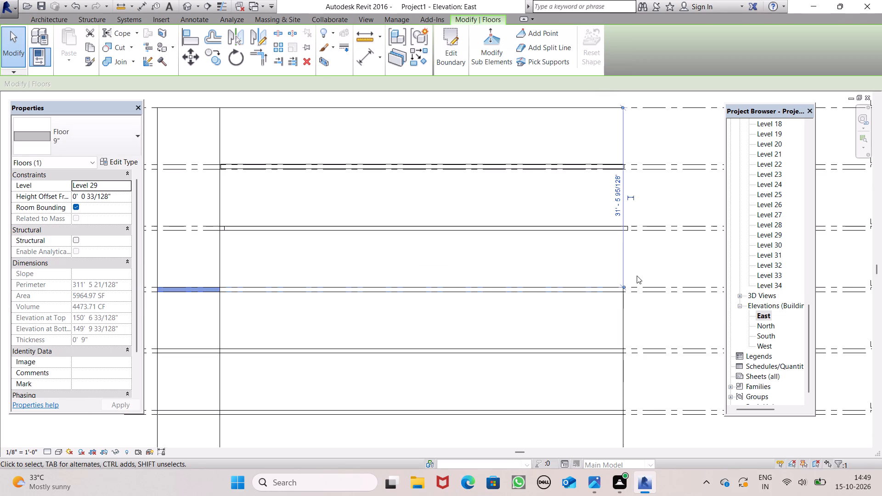
{"action": "left_click", "coordinate": [194, 310]}
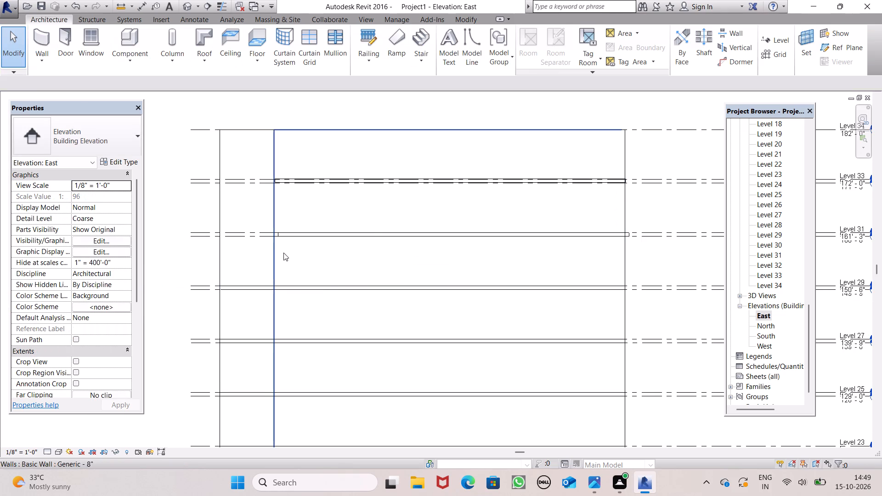
Select the overhanging floor slab hosted on Level 30 and nudge it horizontally back between the tower's outer walls.
{"action": "left_click", "coordinate": [388, 229]}
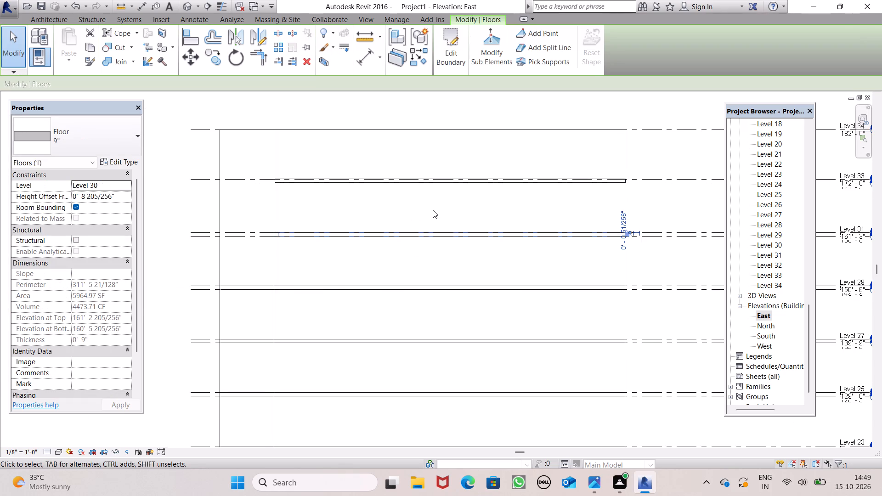
{"action": "scroll", "coordinate": [603, 222], "scroll_direction": "up", "scroll_amount": 3}
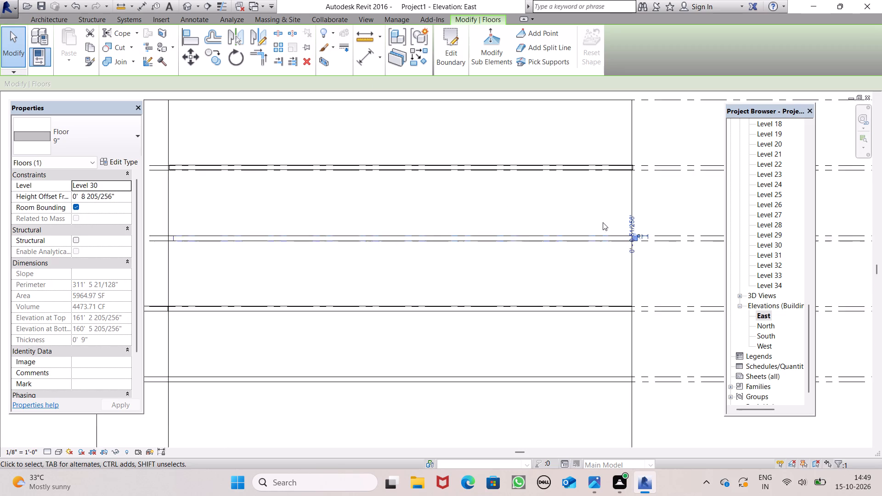
{"action": "scroll", "coordinate": [603, 222], "scroll_direction": "up", "scroll_amount": 1}
{"action": "key", "text": "Left"}
{"action": "key", "text": "Left"}
{"action": "key", "text": "Left"}
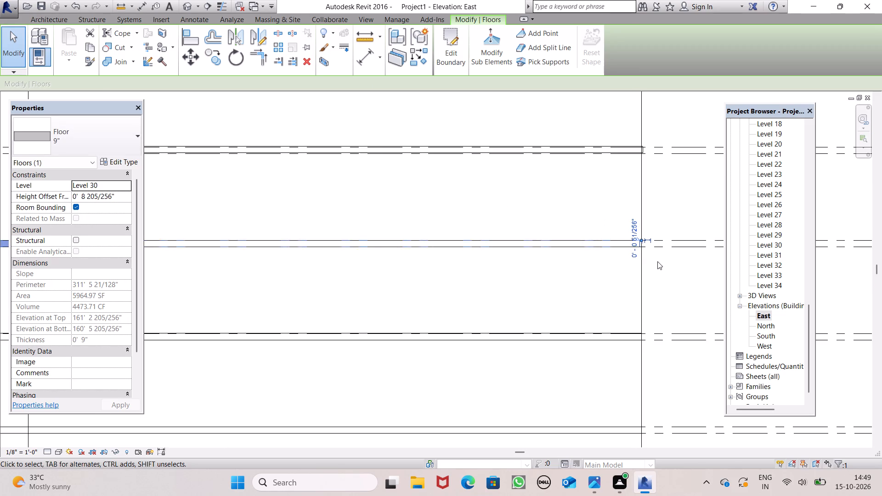
{"action": "scroll", "coordinate": [657, 261], "scroll_direction": "up", "scroll_amount": 5}
{"action": "scroll", "coordinate": [628, 237], "scroll_direction": "up", "scroll_amount": 4}
Select the tower's outer wall at the slab ends, nudge it horizontally outward, and deselect it.
{"action": "left_click_drag", "start_coordinate": [628, 237], "coordinate": [610, 271]}
{"action": "key", "text": "Right"}
{"action": "key", "text": "Right"}
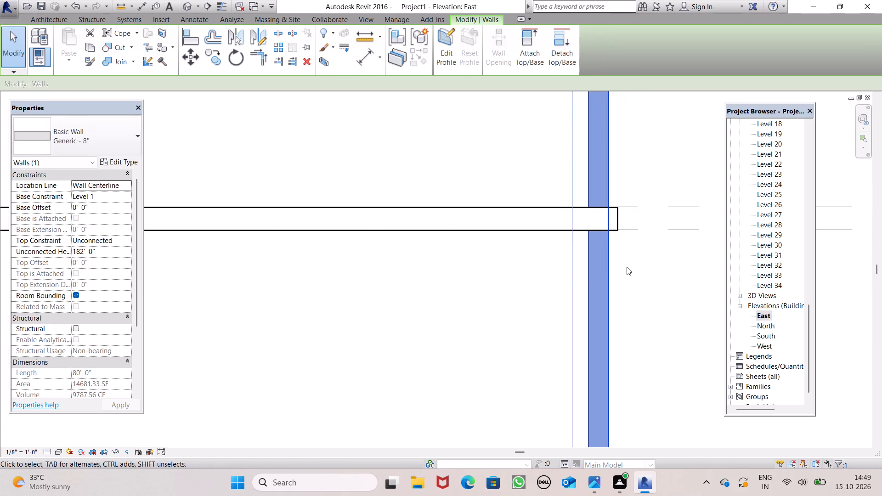
{"action": "key", "text": "Right"}
{"action": "scroll", "coordinate": [610, 283], "scroll_direction": "down", "scroll_amount": 12}
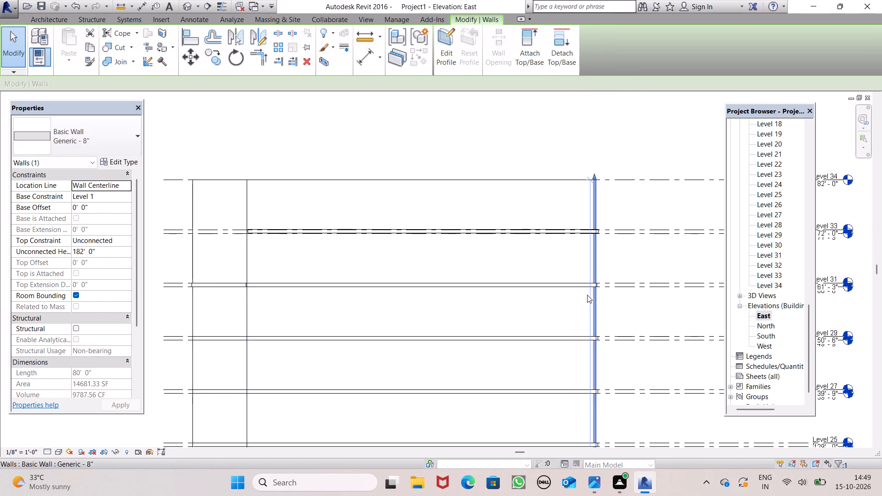
{"action": "scroll", "coordinate": [587, 295], "scroll_direction": "down", "scroll_amount": 2}
{"action": "scroll", "coordinate": [587, 295], "scroll_direction": "up", "scroll_amount": 1}
{"action": "left_click_drag", "start_coordinate": [581, 164], "coordinate": [569, 168]}
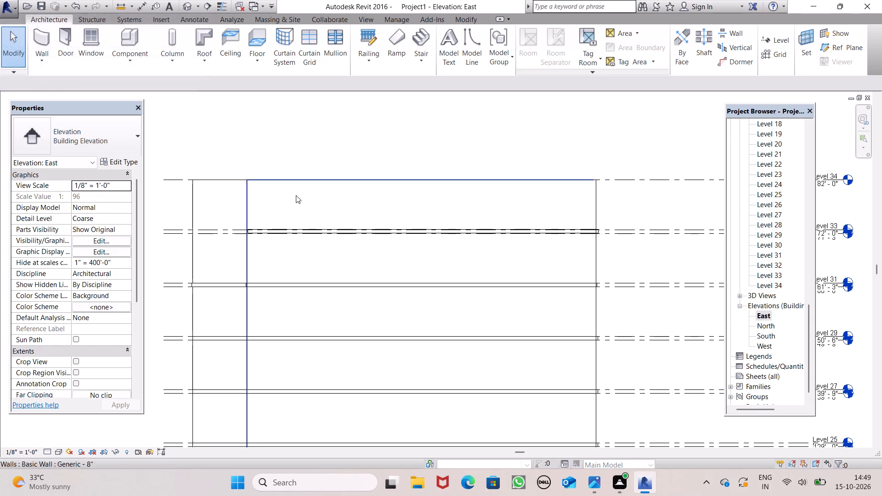
Select the floor slab hosted on Level 33, nudge it horizontally between the tower's outer walls, and deselect it.
{"action": "left_click", "coordinate": [271, 231]}
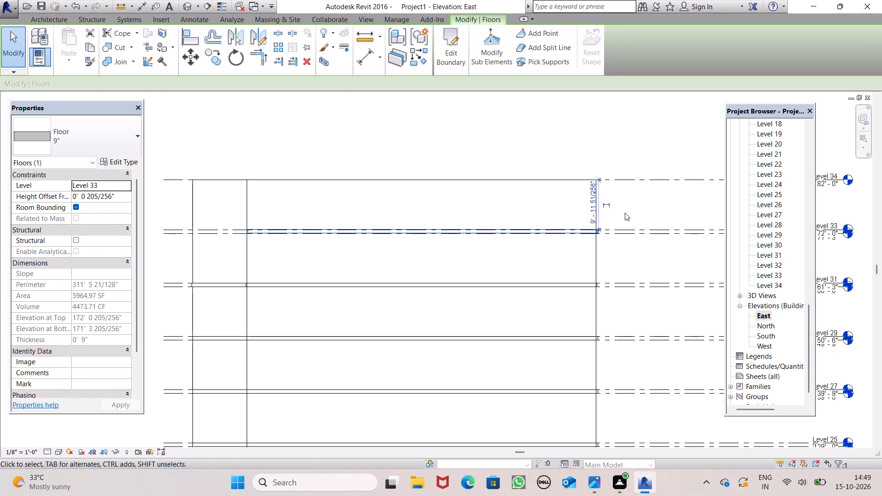
{"action": "key", "text": "Left"}
{"action": "left_click", "coordinate": [495, 151]}
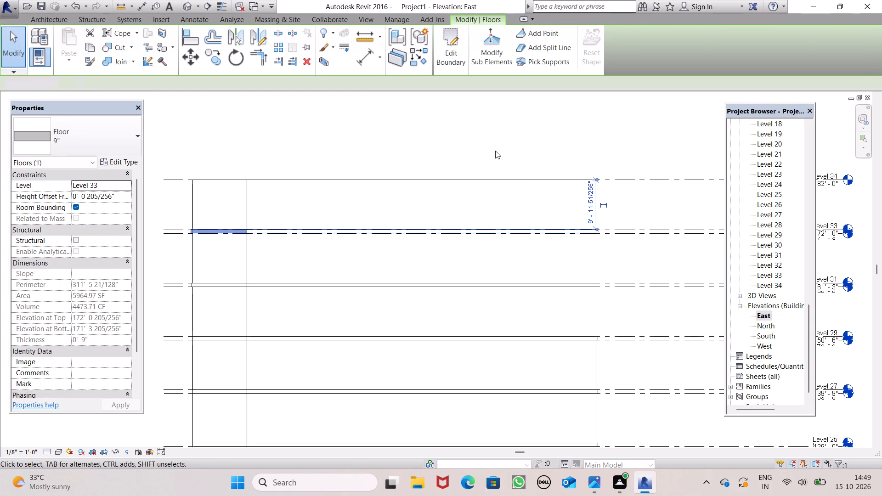
Select the Level 33 floor slab, fine-nudge it vertically to a height offset of -0' 0 51/256", and deselect it.
{"action": "scroll", "coordinate": [594, 220], "scroll_direction": "up", "scroll_amount": 9}
{"action": "scroll", "coordinate": [606, 234], "scroll_direction": "down", "scroll_amount": 1}
{"action": "scroll", "coordinate": [606, 234], "scroll_direction": "up", "scroll_amount": 2}
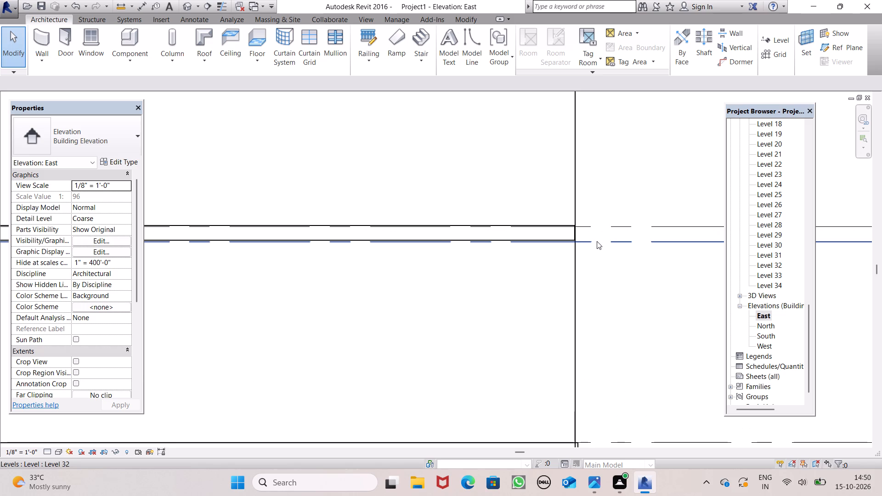
{"action": "left_click", "coordinate": [552, 238]}
{"action": "key", "text": "Down"}
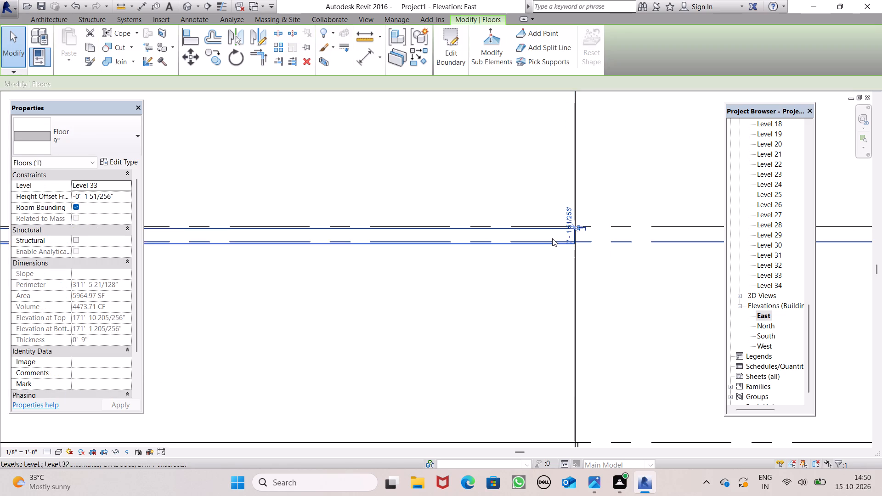
{"action": "key", "text": "Up"}
{"action": "scroll", "coordinate": [578, 246], "scroll_direction": "up", "scroll_amount": 8}
{"action": "key", "text": "Down"}
{"action": "key", "text": "Down"}
{"action": "scroll", "coordinate": [578, 243], "scroll_direction": "down", "scroll_amount": 3}
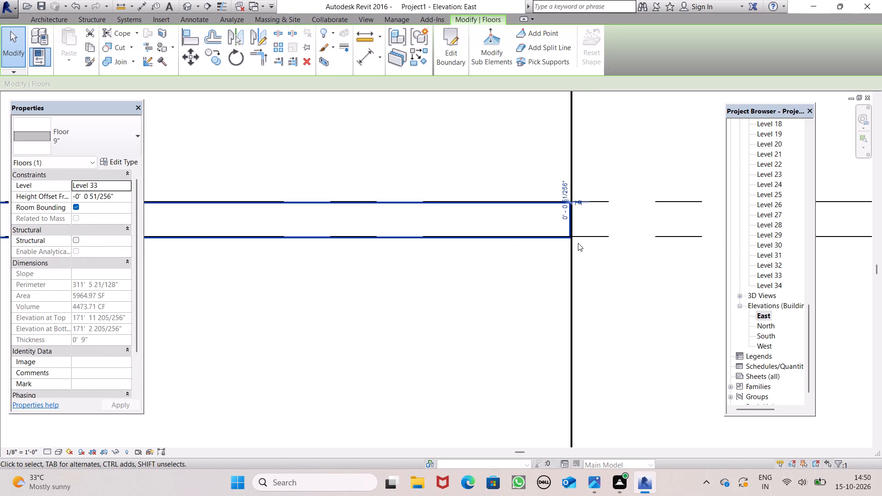
{"action": "scroll", "coordinate": [578, 243], "scroll_direction": "down", "scroll_amount": 10}
{"action": "left_click", "coordinate": [528, 111]}
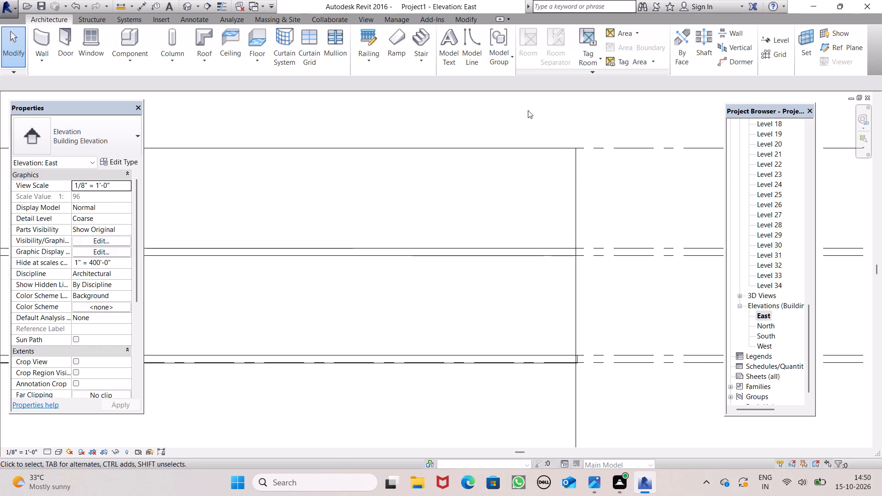
Select the floor slab hosted on Level 30, fine-nudge it horizontally to line up with the outer wall, and deselect it.
{"action": "scroll", "coordinate": [582, 313], "scroll_direction": "up", "scroll_amount": 5}
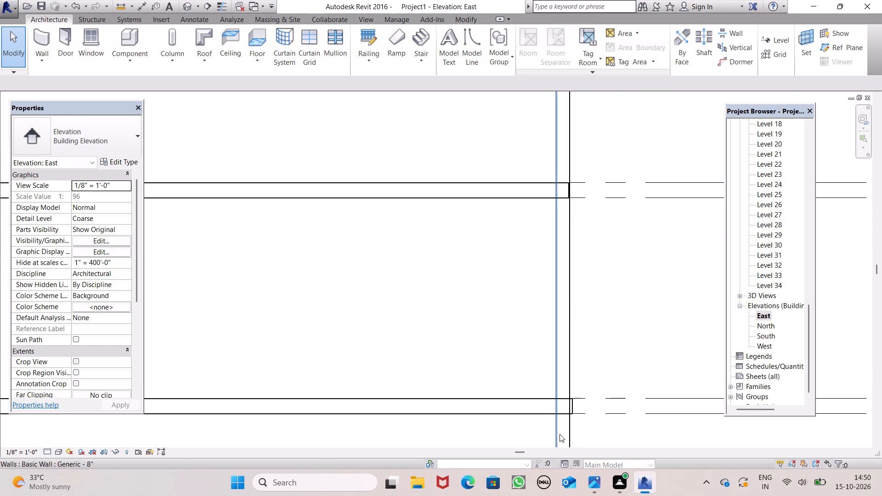
{"action": "left_click", "coordinate": [543, 412]}
{"action": "key", "text": "Left"}
{"action": "key", "text": "Left"}
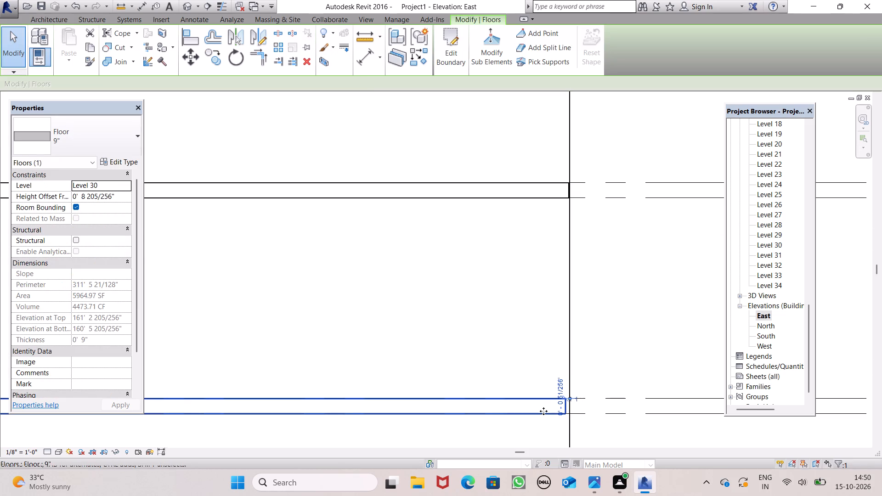
{"action": "key", "text": "Right"}
{"action": "scroll", "coordinate": [547, 375], "scroll_direction": "down", "scroll_amount": 6}
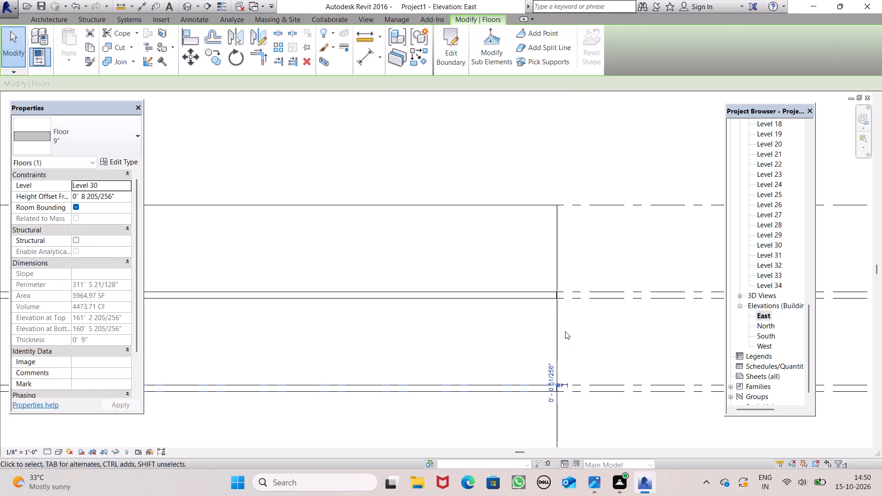
{"action": "left_click", "coordinate": [506, 144]}
Examine the alignment of the stacked floor slabs with the levels and walls in the East and North elevations.
{"action": "scroll", "coordinate": [537, 202], "scroll_direction": "down", "scroll_amount": 6}
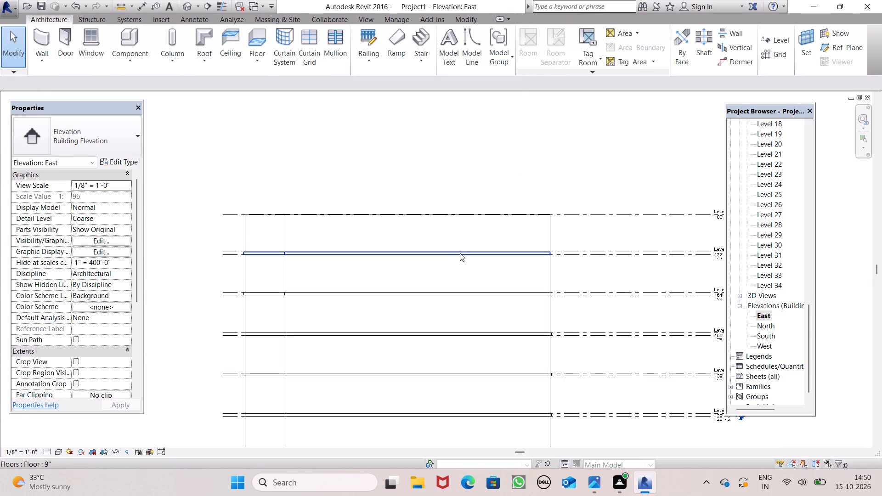
{"action": "left_click", "coordinate": [450, 252]}
{"action": "left_click", "coordinate": [442, 155]}
{"action": "scroll", "coordinate": [458, 152], "scroll_direction": "down", "scroll_amount": 5}
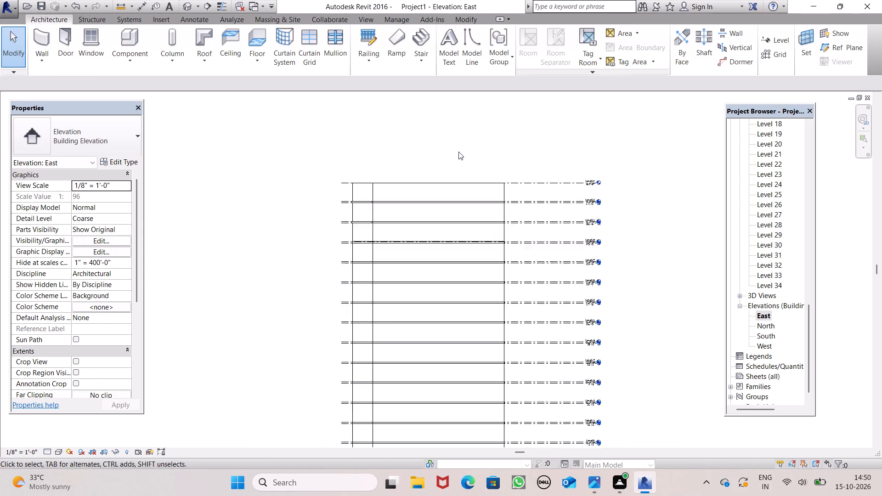
{"action": "scroll", "coordinate": [458, 152], "scroll_direction": "down", "scroll_amount": 2}
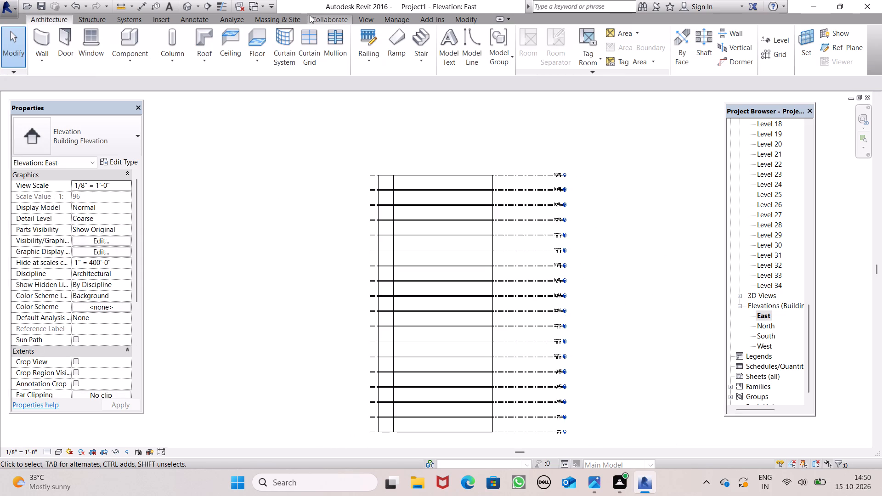
{"action": "double_click", "coordinate": [755, 327]}
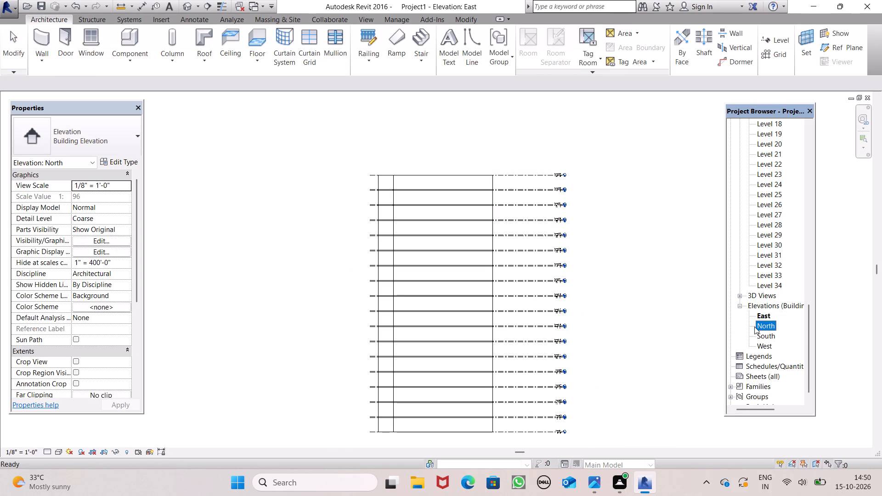
{"action": "double_click", "coordinate": [762, 324]}
{"action": "scroll", "coordinate": [637, 325], "scroll_direction": "up", "scroll_amount": 1}
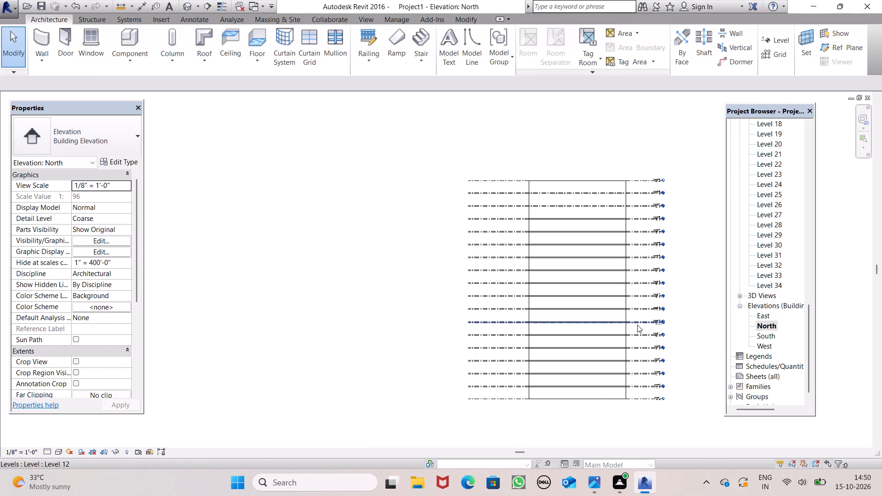
{"action": "scroll", "coordinate": [637, 325], "scroll_direction": "up", "scroll_amount": 1}
{"action": "scroll", "coordinate": [599, 339], "scroll_direction": "up", "scroll_amount": 5}
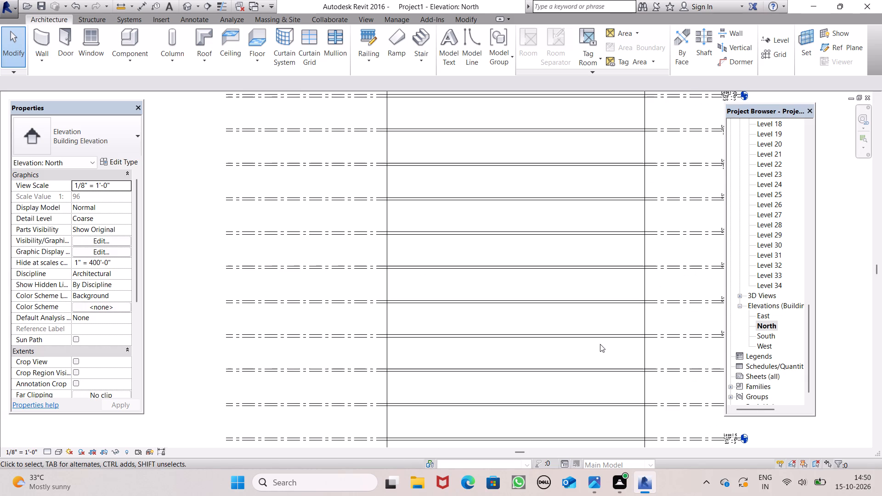
{"action": "scroll", "coordinate": [603, 365], "scroll_direction": "down", "scroll_amount": 8}
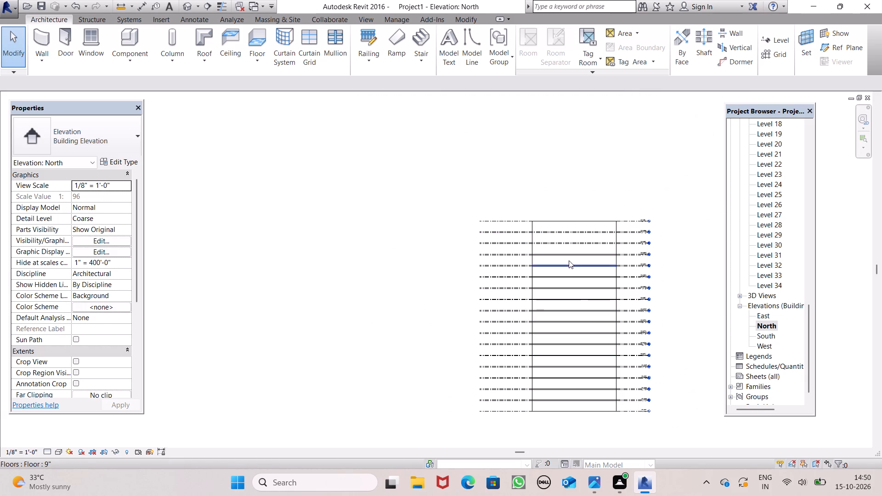
{"action": "scroll", "coordinate": [571, 219], "scroll_direction": "up", "scroll_amount": 7}
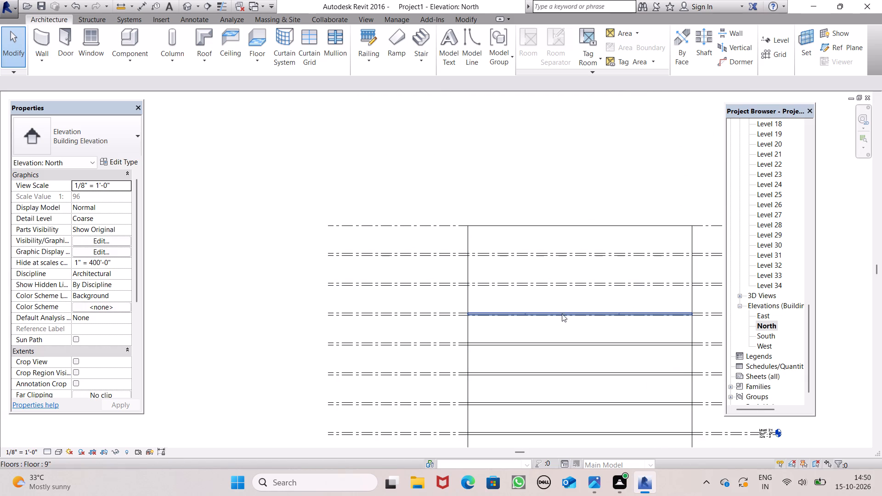
{"action": "double_click", "coordinate": [761, 317]}
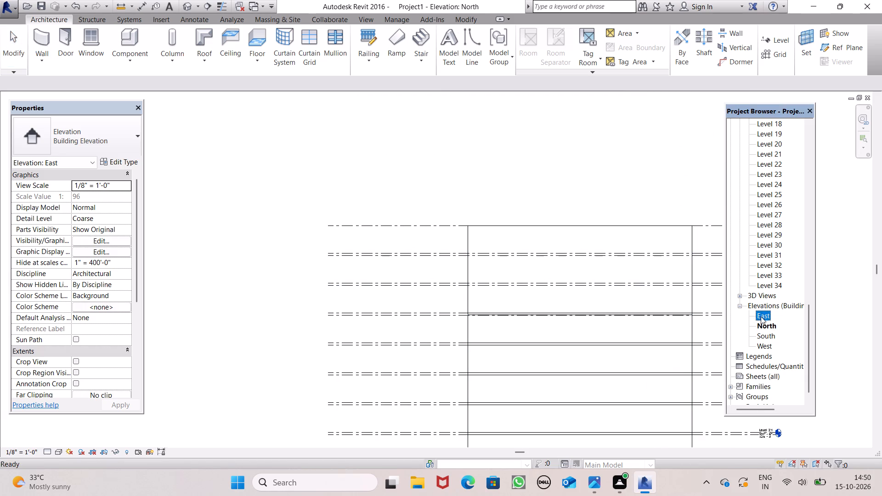
{"action": "scroll", "coordinate": [456, 197], "scroll_direction": "up", "scroll_amount": 6}
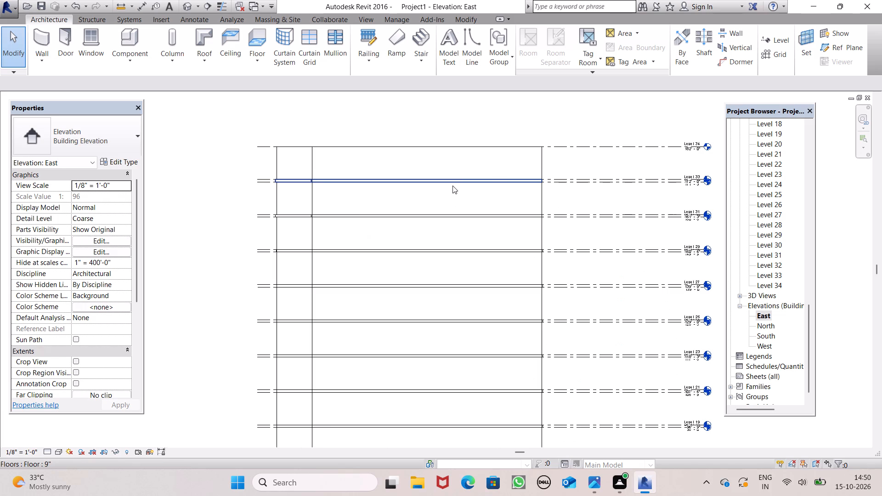
{"action": "left_click", "coordinate": [452, 186]}
{"action": "left_click", "coordinate": [433, 121]}
{"action": "scroll", "coordinate": [461, 120], "scroll_direction": "down", "scroll_amount": 6}
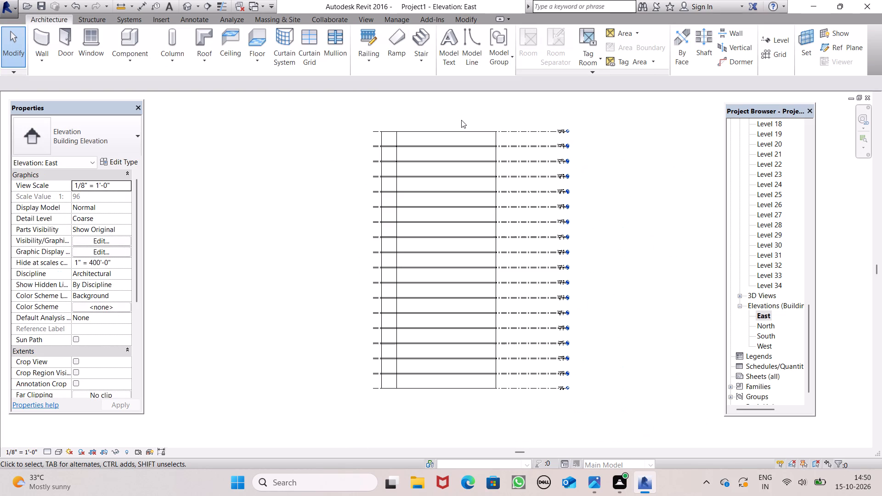
Examine the tower from the front, back and side in the 3D view to review the stacked floor slabs.
{"action": "left_click", "coordinate": [186, 8]}
{"action": "scroll", "coordinate": [390, 230], "scroll_direction": "down", "scroll_amount": 5}
{"action": "scroll", "coordinate": [476, 290], "scroll_direction": "down", "scroll_amount": 2}
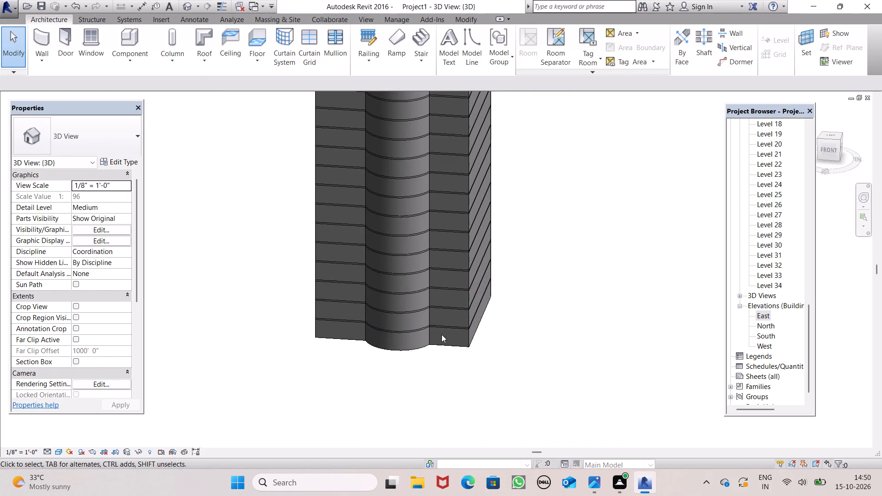
{"action": "scroll", "coordinate": [455, 317], "scroll_direction": "down", "scroll_amount": 4}
{"action": "scroll", "coordinate": [428, 292], "scroll_direction": "up", "scroll_amount": 3}
{"action": "scroll", "coordinate": [428, 292], "scroll_direction": "down", "scroll_amount": 1}
{"action": "scroll", "coordinate": [438, 332], "scroll_direction": "down", "scroll_amount": 3}
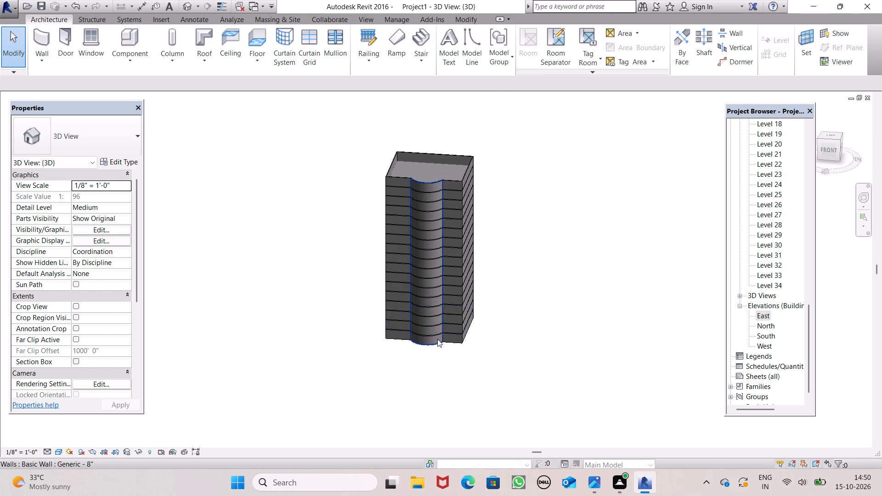
{"action": "middle_click_drag", "start_coordinate": [436, 349], "coordinate": [623, 297], "text": "shift"}
{"action": "scroll", "coordinate": [468, 300], "scroll_direction": "up", "scroll_amount": 1, "text": "shift"}
{"action": "middle_click_drag", "start_coordinate": [589, 338], "coordinate": [769, 297], "text": "shift"}
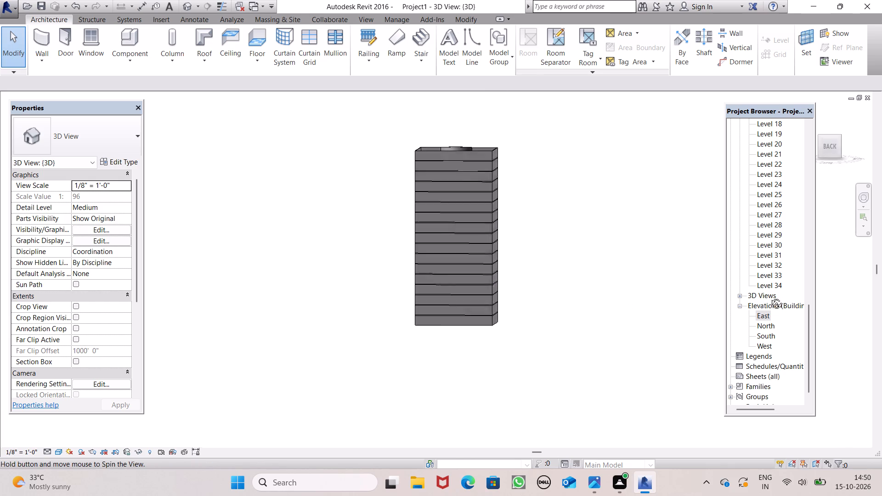
{"action": "middle_click_drag", "start_coordinate": [769, 297], "coordinate": [770, 293], "text": "shift"}
{"action": "scroll", "coordinate": [516, 304], "scroll_direction": "up", "scroll_amount": 1, "text": "shift"}
{"action": "middle_click_drag", "start_coordinate": [515, 304], "coordinate": [518, 329], "text": "shift"}
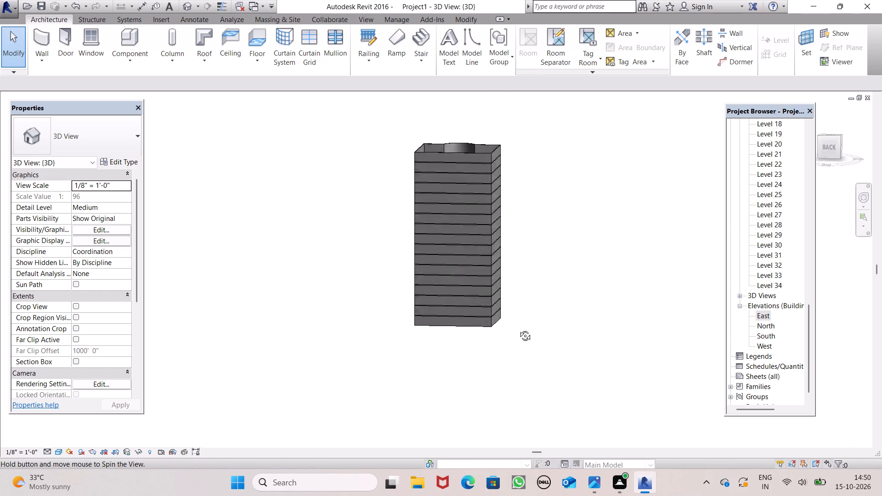
{"action": "middle_click_drag", "start_coordinate": [518, 329], "coordinate": [529, 329], "text": "shift"}
{"action": "middle_click", "coordinate": [529, 329], "text": "shift"}
{"action": "scroll", "coordinate": [460, 170], "scroll_direction": "up", "scroll_amount": 2}
{"action": "scroll", "coordinate": [460, 170], "scroll_direction": "down", "scroll_amount": 1}
{"action": "scroll", "coordinate": [460, 170], "scroll_direction": "up", "scroll_amount": 11}
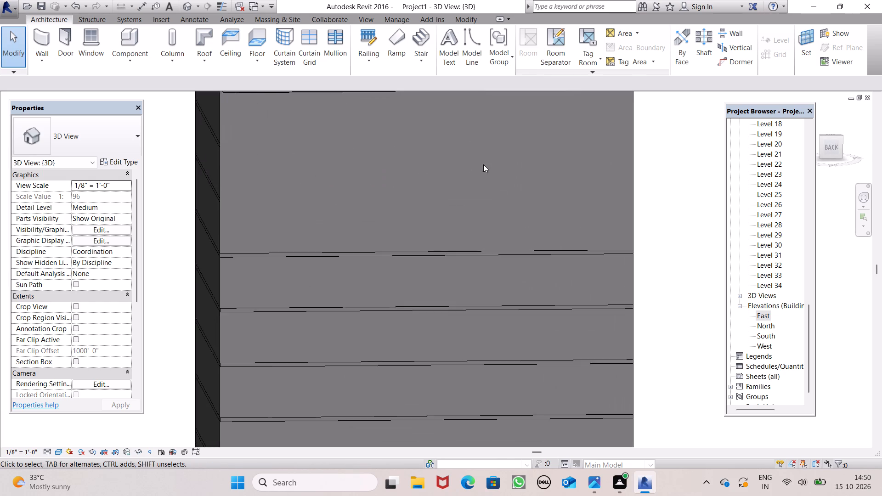
{"action": "scroll", "coordinate": [483, 164], "scroll_direction": "down", "scroll_amount": 7}
{"action": "scroll", "coordinate": [527, 213], "scroll_direction": "down", "scroll_amount": 2}
{"action": "scroll", "coordinate": [506, 327], "scroll_direction": "up", "scroll_amount": 1}
{"action": "middle_click_drag", "start_coordinate": [511, 345], "coordinate": [598, 316]}
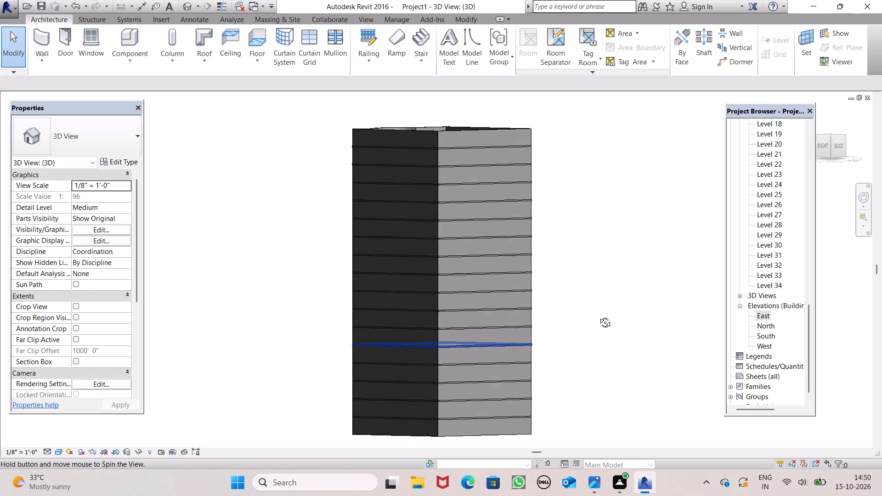
{"action": "middle_click_drag", "start_coordinate": [598, 316], "coordinate": [656, 299]}
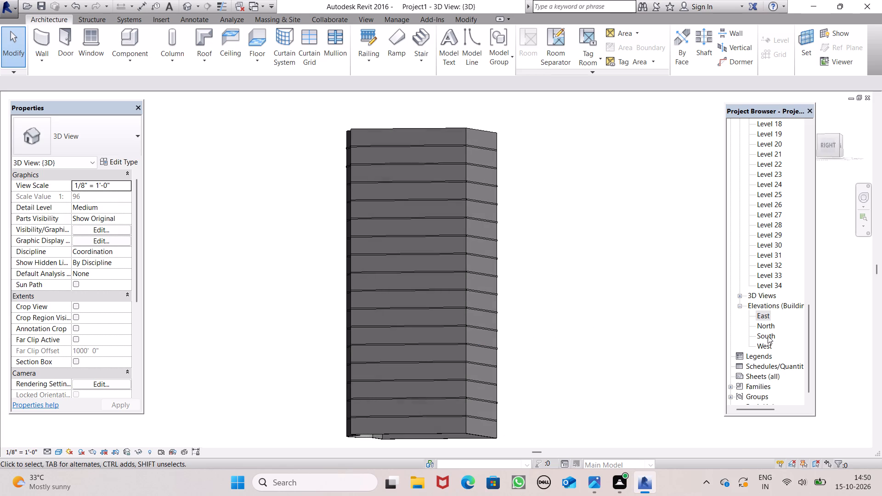
Examine the upper levels in the North elevation, checking which level lines between Level 26 and Level 34 carry a floor slab.
{"action": "double_click", "coordinate": [768, 328]}
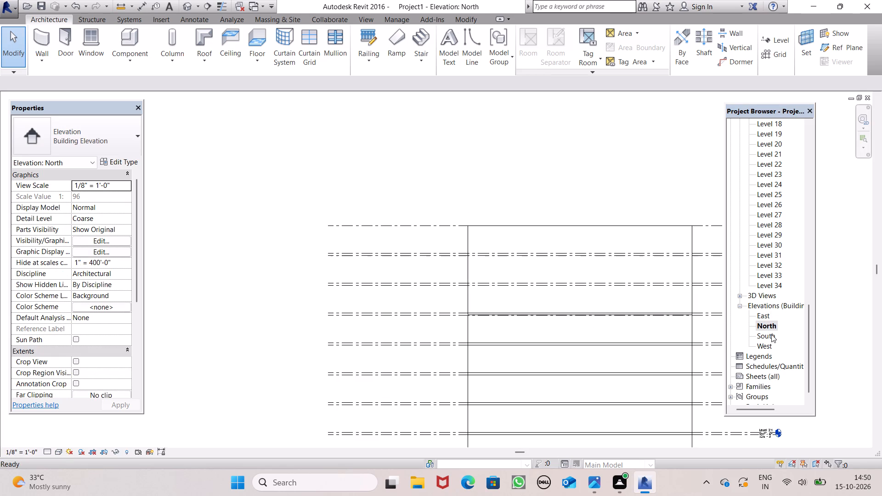
{"action": "scroll", "coordinate": [465, 279], "scroll_direction": "down", "scroll_amount": 3}
{"action": "scroll", "coordinate": [627, 308], "scroll_direction": "up", "scroll_amount": 5}
{"action": "scroll", "coordinate": [581, 289], "scroll_direction": "up", "scroll_amount": 7}
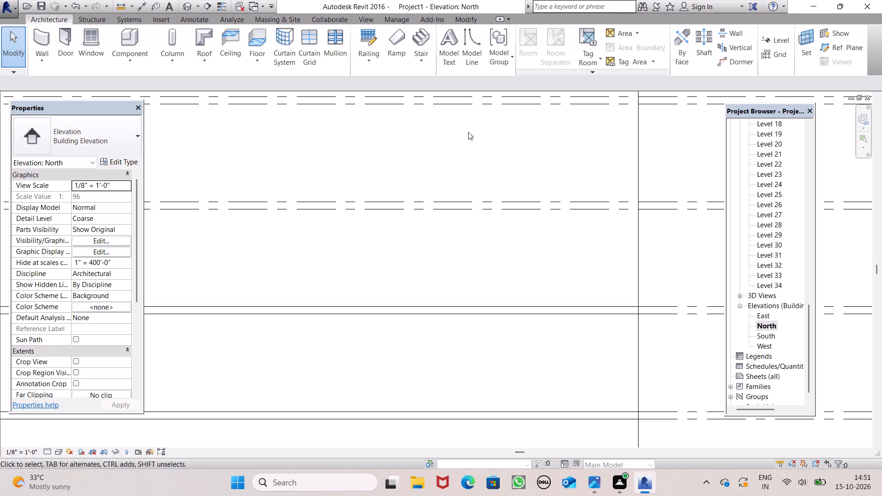
{"action": "scroll", "coordinate": [470, 192], "scroll_direction": "down", "scroll_amount": 6}
{"action": "scroll", "coordinate": [459, 290], "scroll_direction": "up", "scroll_amount": 3}
{"action": "left_click", "coordinate": [446, 324]}
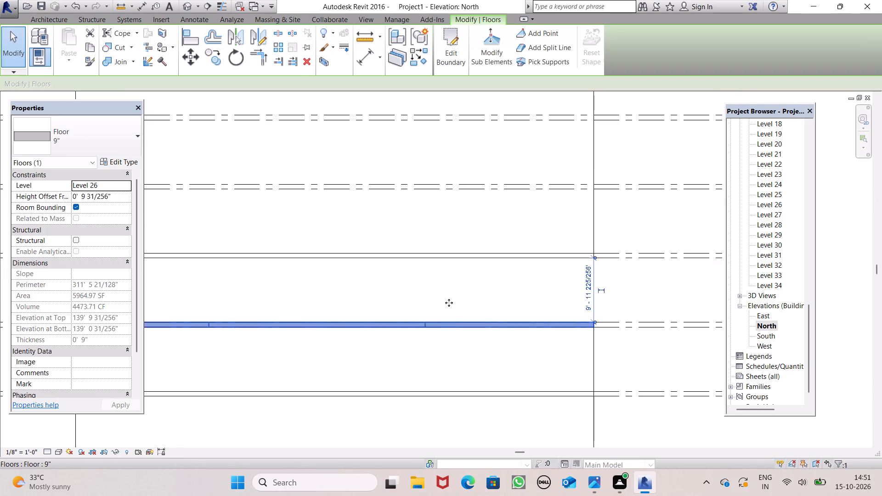
{"action": "scroll", "coordinate": [470, 247], "scroll_direction": "down", "scroll_amount": 3}
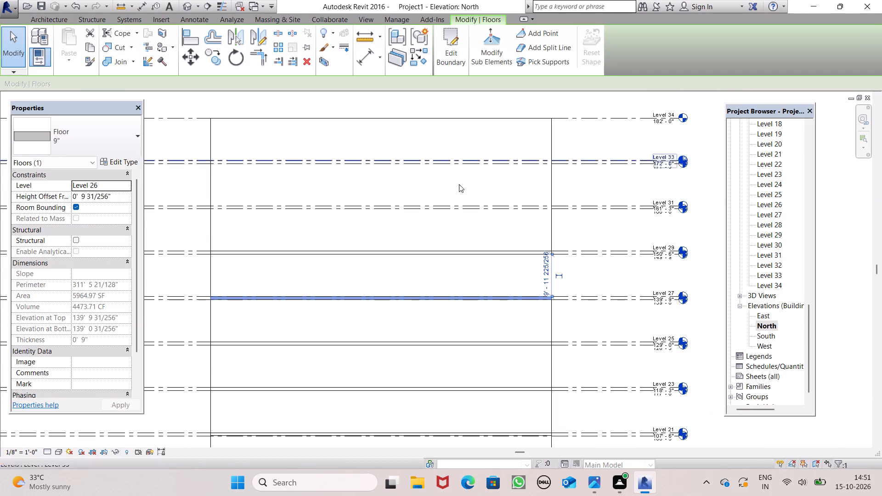
{"action": "scroll", "coordinate": [412, 196], "scroll_direction": "down", "scroll_amount": 2}
{"action": "left_click", "coordinate": [399, 114]}
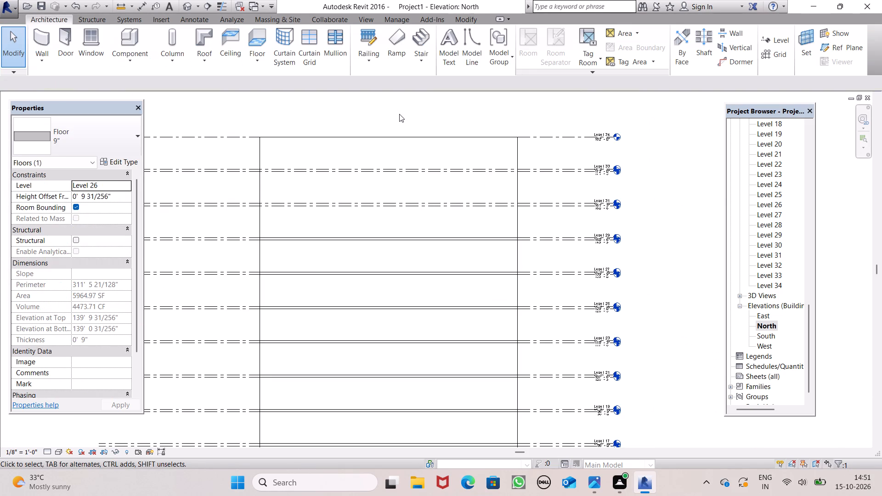
{"action": "left_click", "coordinate": [454, 235]}
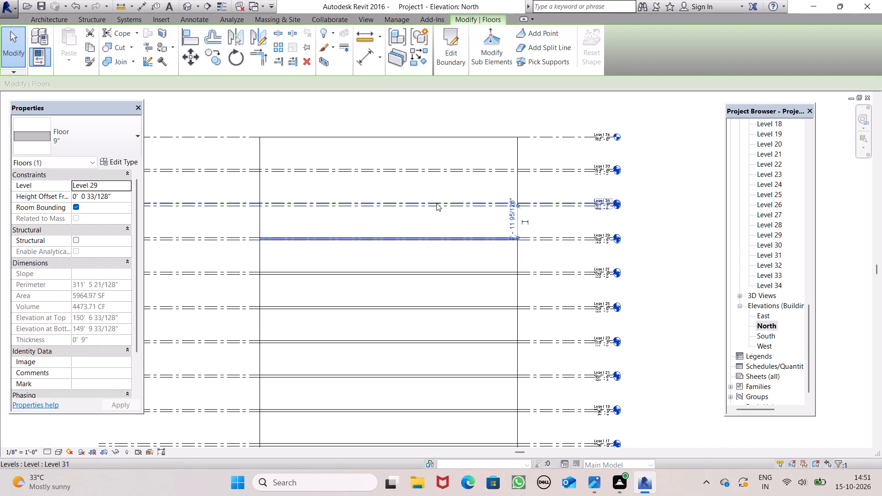
{"action": "left_click", "coordinate": [436, 203]}
{"action": "left_click", "coordinate": [416, 116]}
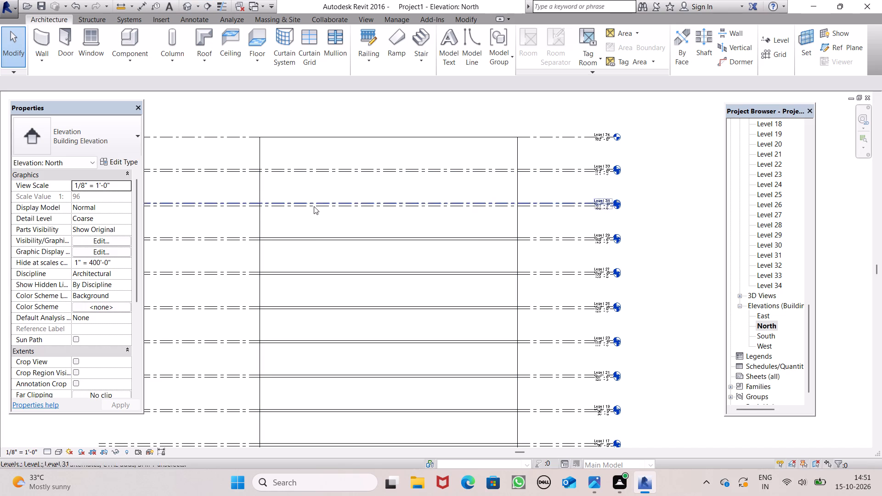
Copy the floor slab at Level 29 up to Level 31 and Level 33 using multiple copies.
{"action": "left_click", "coordinate": [308, 237]}
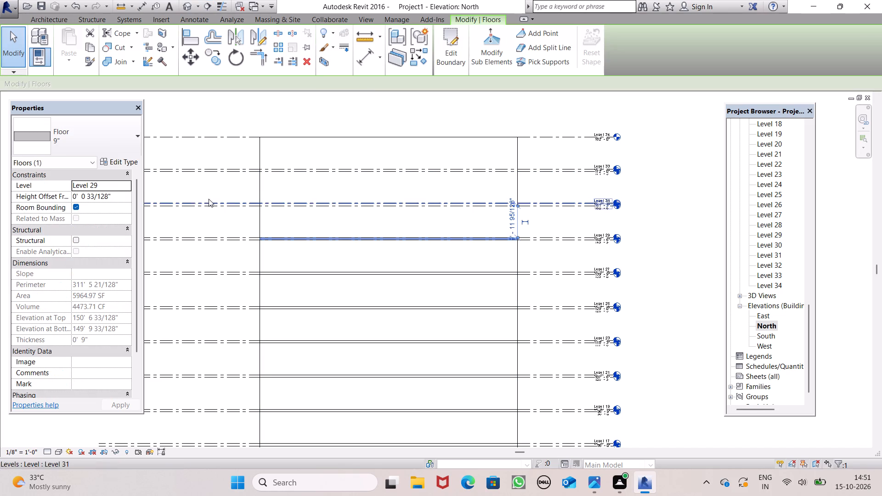
{"action": "left_click", "coordinate": [212, 56]}
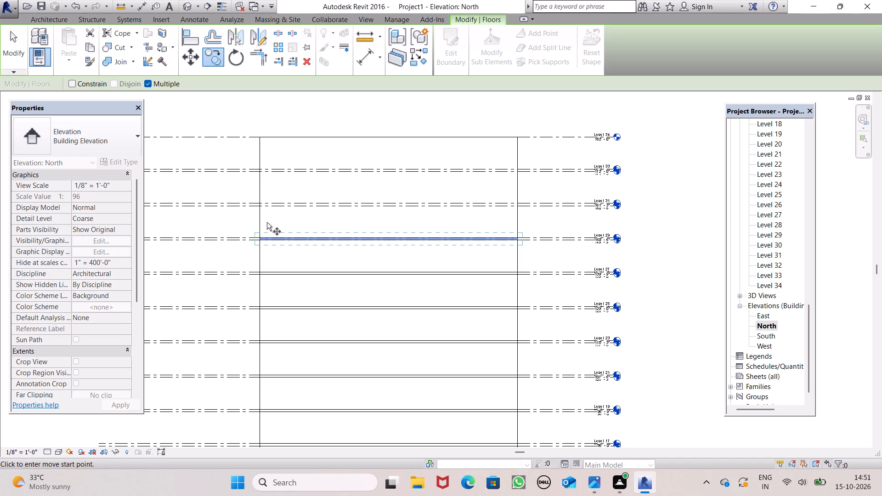
{"action": "left_click_drag", "start_coordinate": [278, 244], "coordinate": [275, 227]}
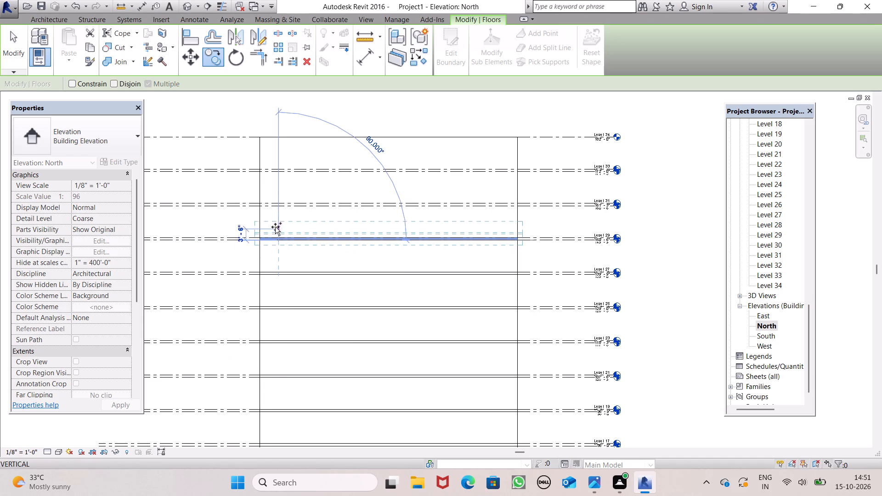
{"action": "left_click_drag", "start_coordinate": [275, 227], "coordinate": [272, 208]}
{"action": "left_click_drag", "start_coordinate": [271, 209], "coordinate": [272, 179]}
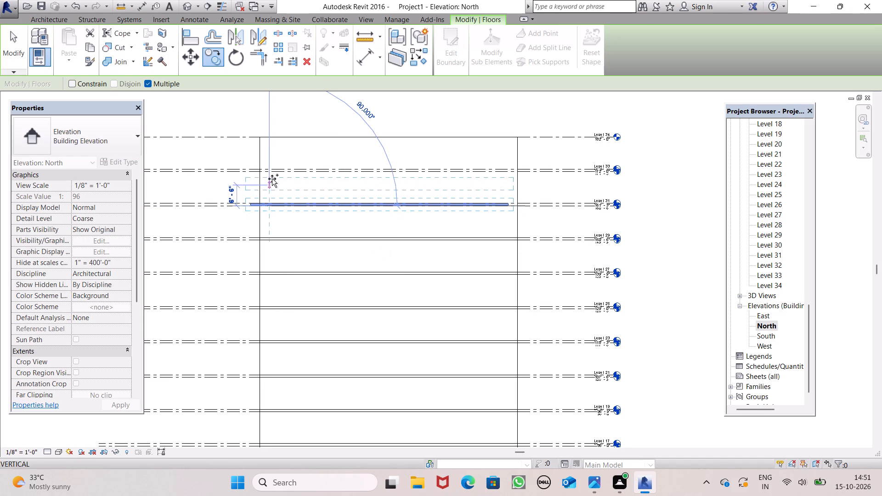
{"action": "left_click_drag", "start_coordinate": [272, 179], "coordinate": [273, 172]}
{"action": "left_click", "coordinate": [273, 172]}
{"action": "key", "text": "space"}
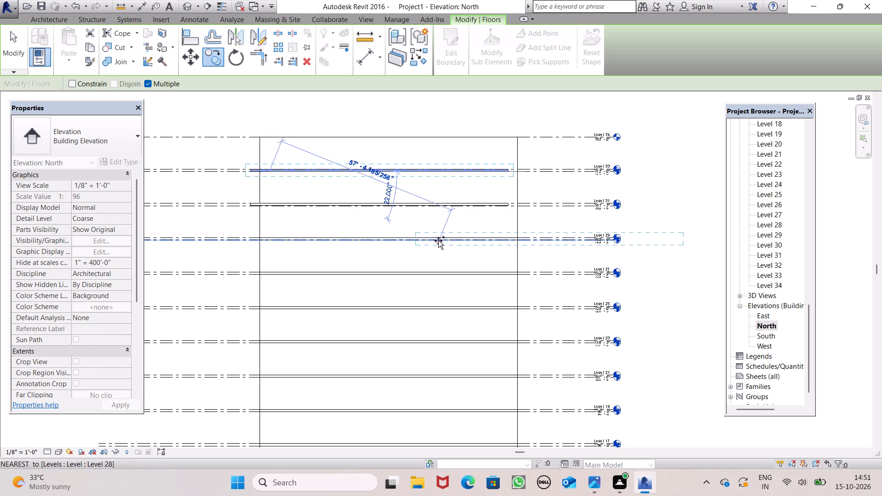
{"action": "key", "text": "Escape"}
{"action": "key", "text": "Escape"}
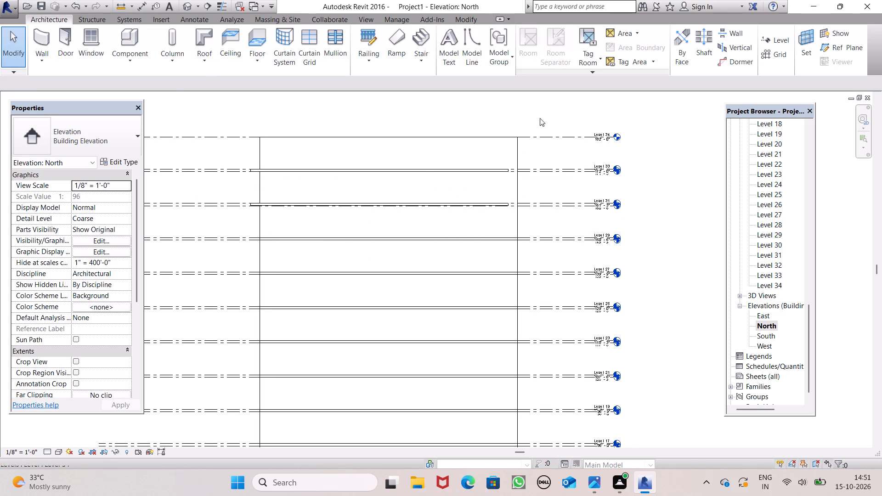
Select the new Level 33 floor slab, nudge it horizontally toward the tower's outer wall, and deselect it.
{"action": "scroll", "coordinate": [514, 169], "scroll_direction": "up", "scroll_amount": 5}
{"action": "left_click", "coordinate": [502, 173]}
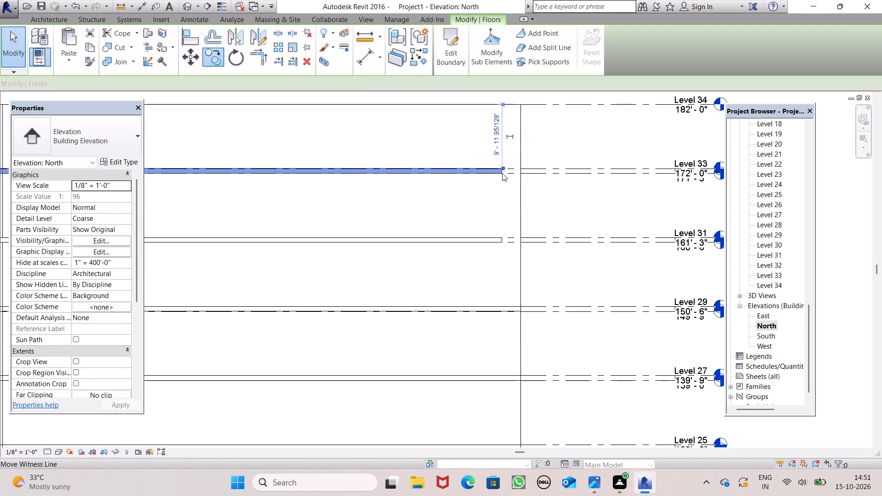
{"action": "scroll", "coordinate": [533, 170], "scroll_direction": "up", "scroll_amount": 5}
{"action": "scroll", "coordinate": [533, 170], "scroll_direction": "down", "scroll_amount": 4}
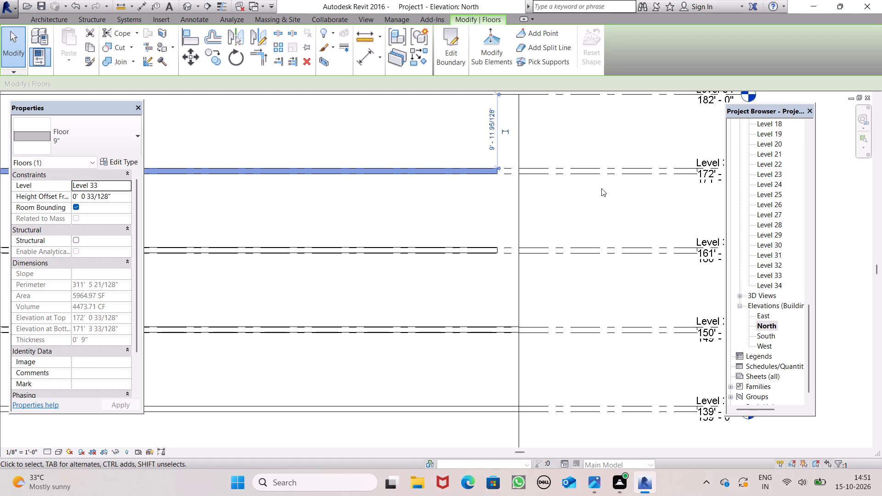
{"action": "scroll", "coordinate": [601, 188], "scroll_direction": "down", "scroll_amount": 3}
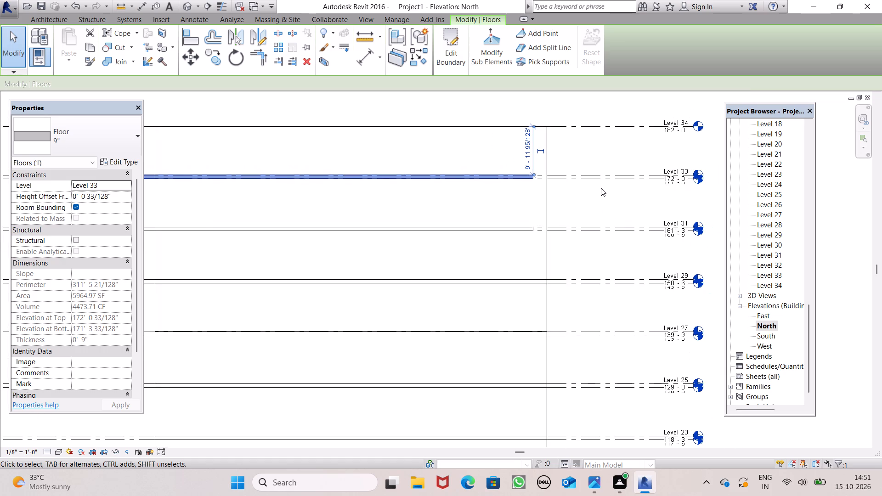
{"action": "scroll", "coordinate": [601, 188], "scroll_direction": "down", "scroll_amount": 4}
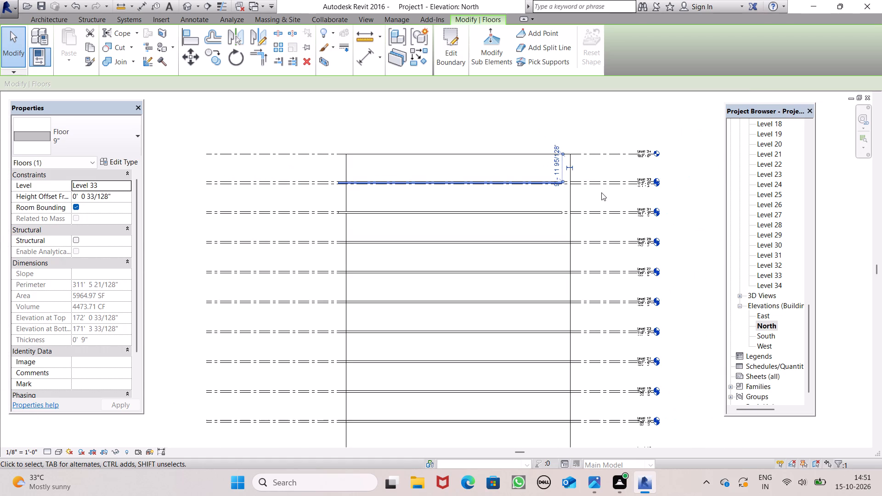
{"action": "scroll", "coordinate": [597, 186], "scroll_direction": "down", "scroll_amount": 2}
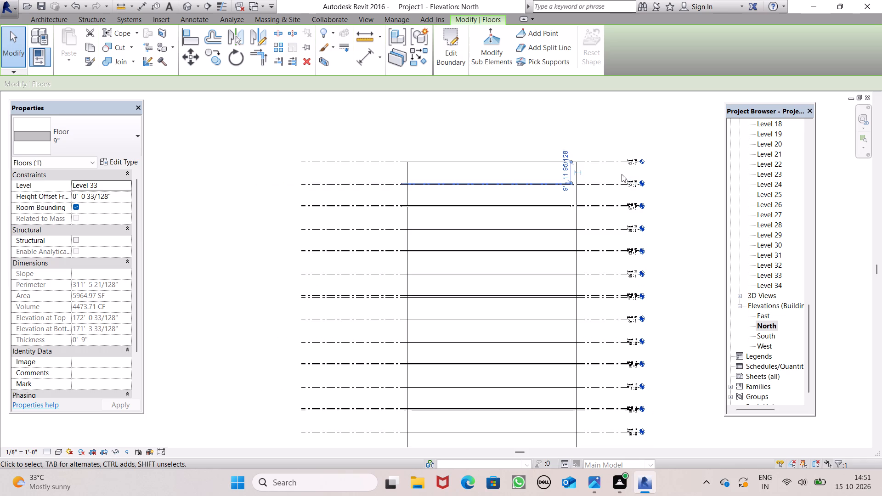
{"action": "scroll", "coordinate": [622, 174], "scroll_direction": "up", "scroll_amount": 6}
{"action": "key", "text": "Right"}
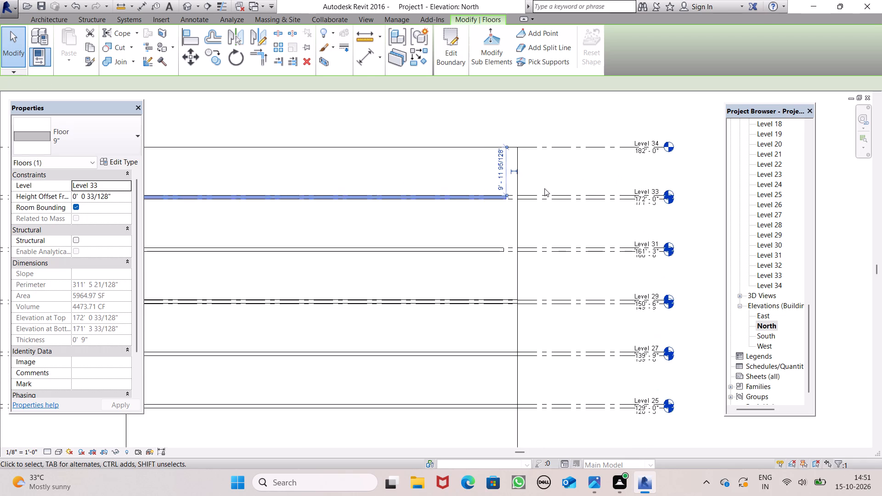
{"action": "key", "text": "Right"}
{"action": "key", "text": "Right"}
{"action": "key", "text": "Right"}
{"action": "scroll", "coordinate": [537, 197], "scroll_direction": "up", "scroll_amount": 7}
{"action": "key", "text": "Right"}
{"action": "key", "text": "Right"}
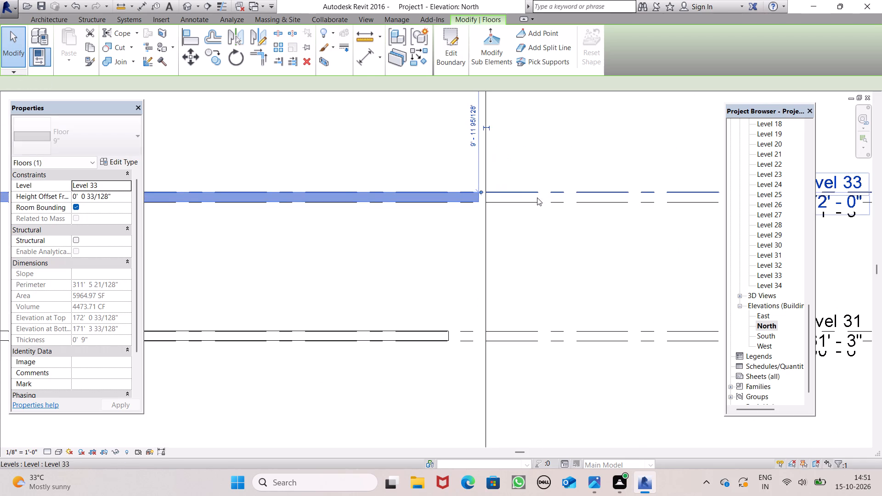
{"action": "key", "text": "Right"}
{"action": "key", "text": "Right"}
{"action": "key", "text": "Right"}
{"action": "key", "text": "Right"}
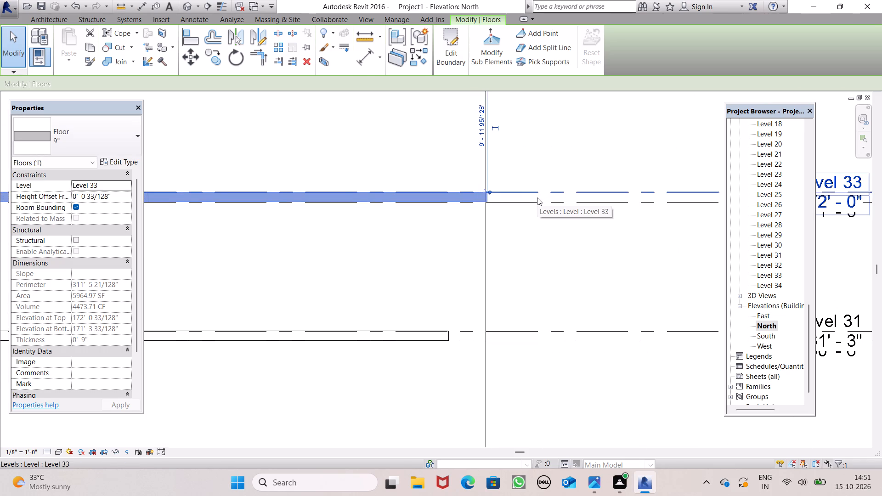
{"action": "key", "text": "Left"}
{"action": "scroll", "coordinate": [537, 198], "scroll_direction": "down", "scroll_amount": 9}
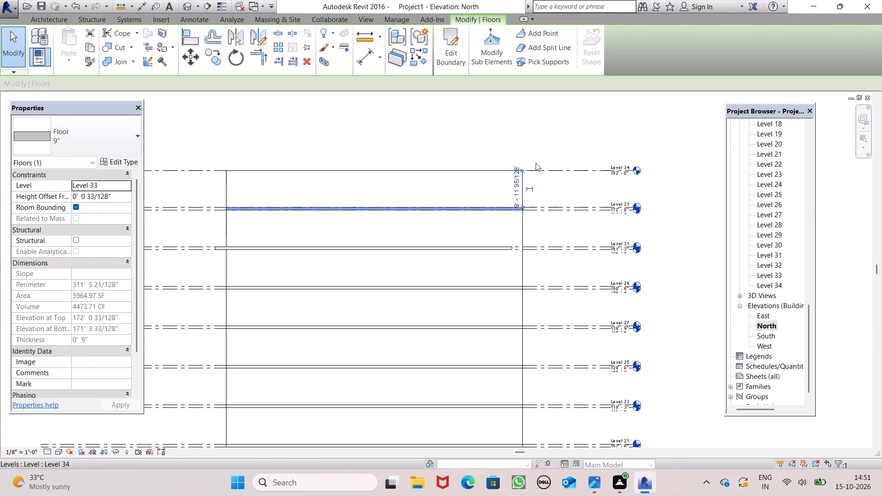
{"action": "left_click", "coordinate": [534, 153]}
Select the Level 33 floor slab again, fine-nudge its end horizontally to meet the outer wall line, and deselect it.
{"action": "scroll", "coordinate": [530, 191], "scroll_direction": "up", "scroll_amount": 13}
{"action": "scroll", "coordinate": [510, 229], "scroll_direction": "up", "scroll_amount": 3}
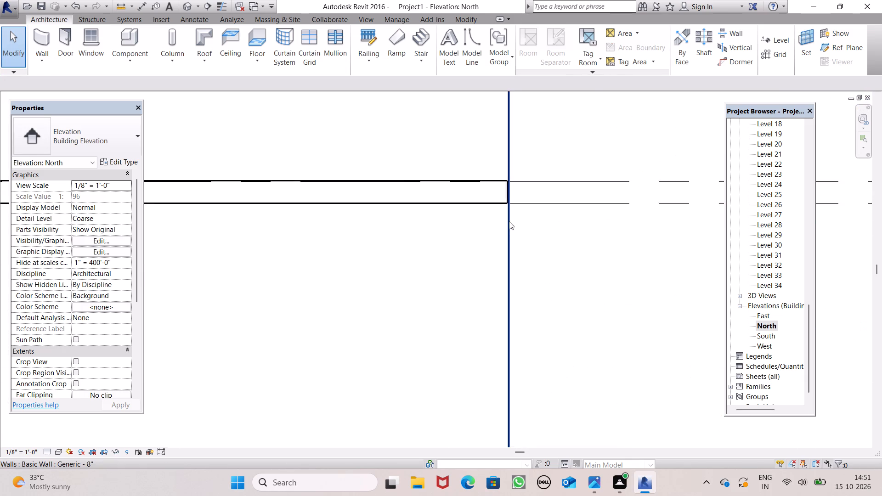
{"action": "scroll", "coordinate": [509, 221], "scroll_direction": "up", "scroll_amount": 1}
{"action": "left_click", "coordinate": [496, 197]}
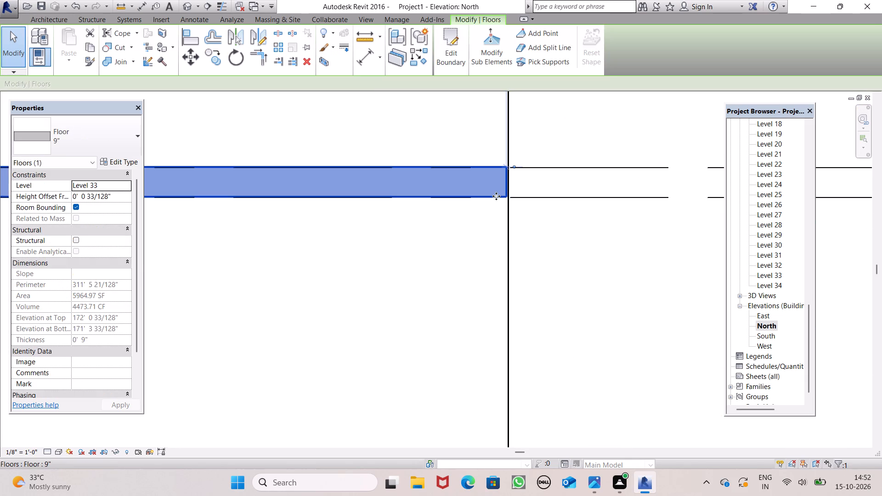
{"action": "key", "text": "Right"}
{"action": "scroll", "coordinate": [548, 238], "scroll_direction": "down", "scroll_amount": 5}
{"action": "scroll", "coordinate": [602, 248], "scroll_direction": "down", "scroll_amount": 6}
{"action": "scroll", "coordinate": [606, 260], "scroll_direction": "up", "scroll_amount": 1}
{"action": "scroll", "coordinate": [606, 260], "scroll_direction": "down", "scroll_amount": 2}
{"action": "left_click", "coordinate": [488, 134]}
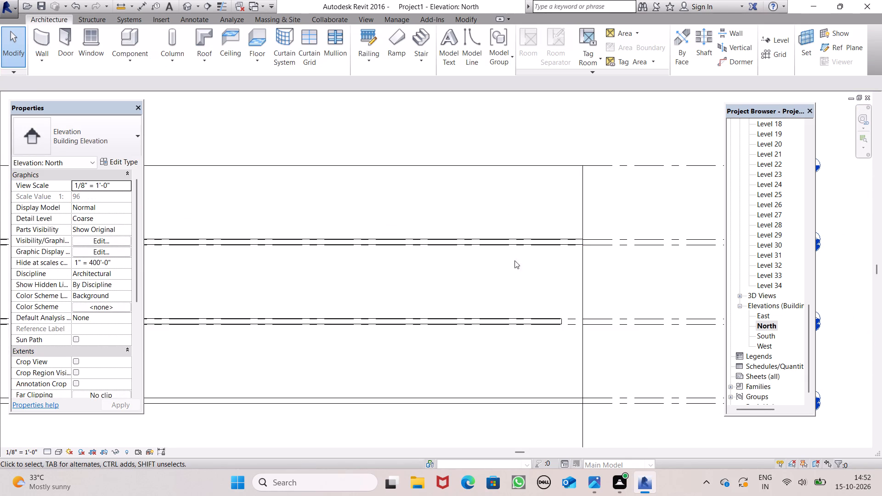
Select the Level 33 floor slab, fine-nudge it vertically to a height offset of -0' 0 31/128", and deselect it.
{"action": "left_click", "coordinate": [523, 243]}
{"action": "scroll", "coordinate": [528, 239], "scroll_direction": "up", "scroll_amount": 11}
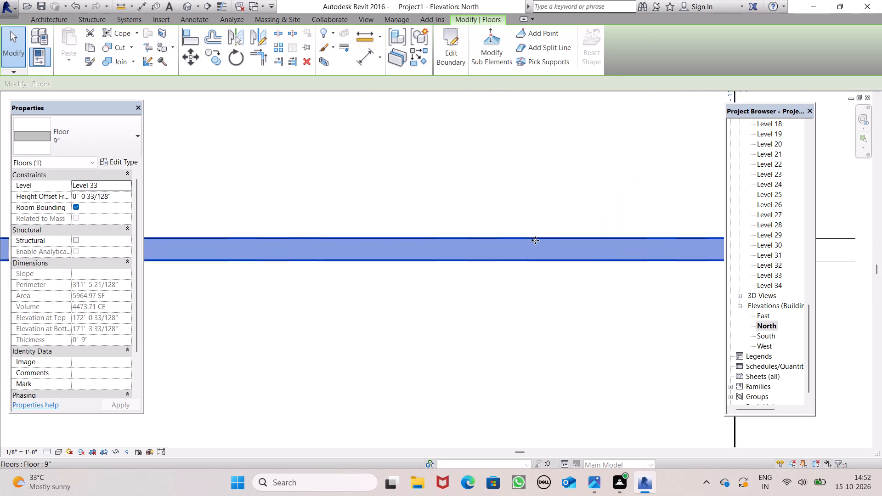
{"action": "scroll", "coordinate": [535, 240], "scroll_direction": "up", "scroll_amount": 3}
{"action": "key", "text": "Down"}
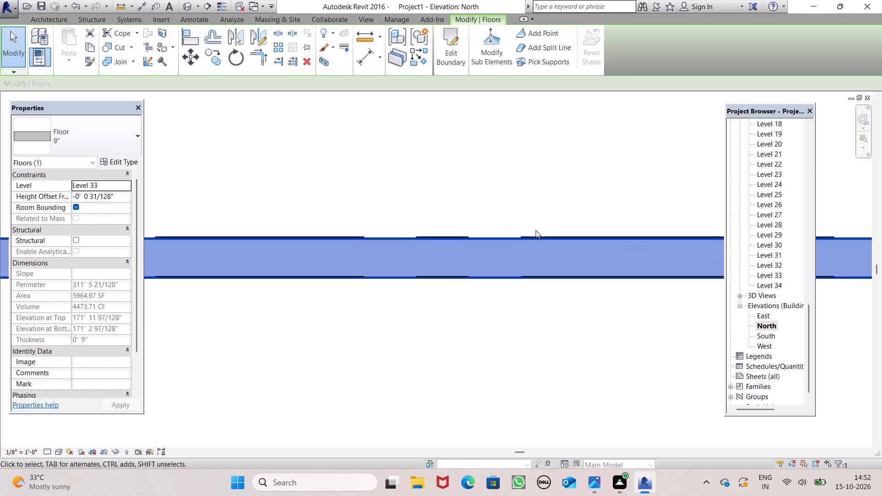
{"action": "scroll", "coordinate": [536, 230], "scroll_direction": "down", "scroll_amount": 14}
{"action": "left_click", "coordinate": [524, 143]}
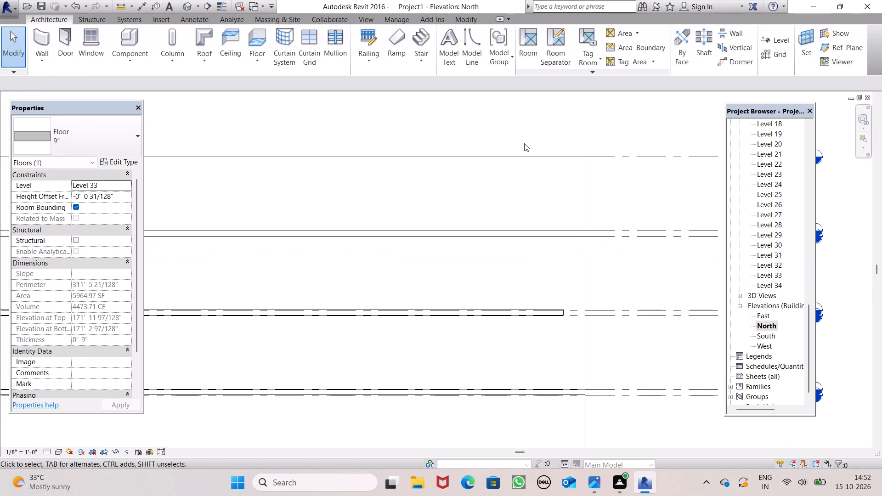
Select the Level 31 floor slab, nudge it horizontally until its end meets the tower's outer wall line, and deselect it.
{"action": "scroll", "coordinate": [524, 144], "scroll_direction": "down", "scroll_amount": 4}
{"action": "scroll", "coordinate": [542, 157], "scroll_direction": "up", "scroll_amount": 1}
{"action": "scroll", "coordinate": [542, 157], "scroll_direction": "down", "scroll_amount": 2}
{"action": "scroll", "coordinate": [469, 246], "scroll_direction": "up", "scroll_amount": 5}
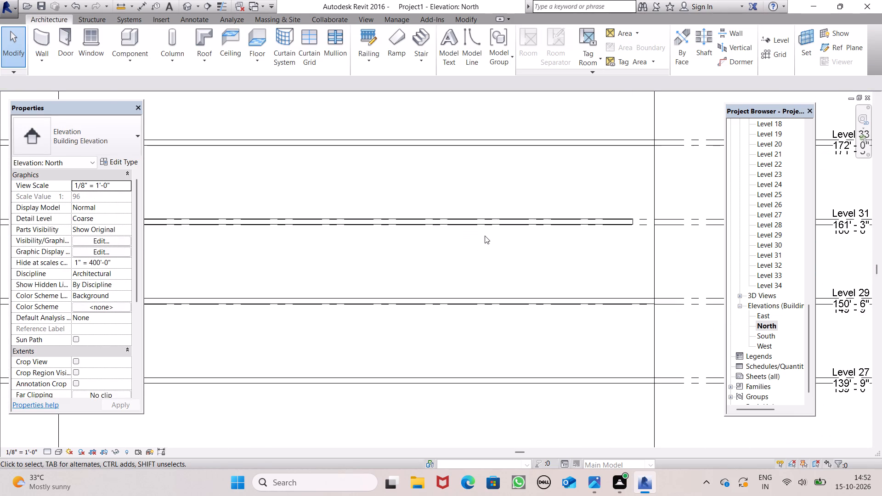
{"action": "left_click", "coordinate": [490, 224]}
{"action": "scroll", "coordinate": [614, 220], "scroll_direction": "up", "scroll_amount": 4}
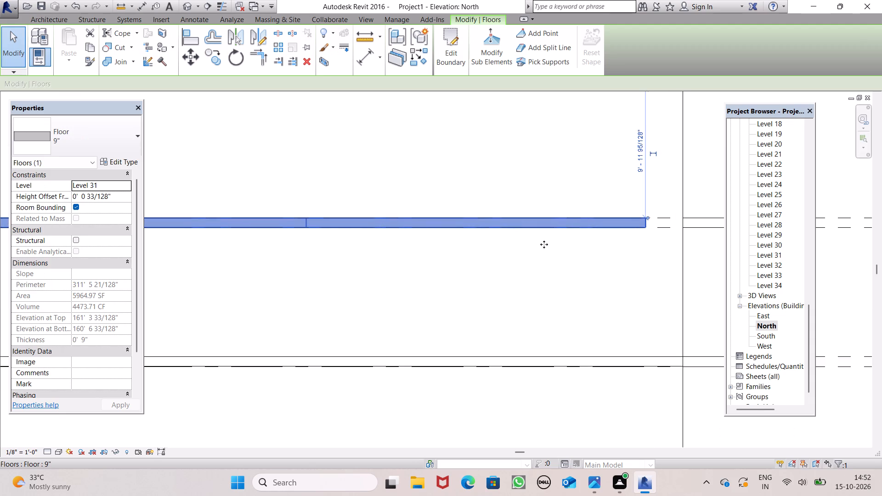
{"action": "scroll", "coordinate": [517, 262], "scroll_direction": "down", "scroll_amount": 4}
{"action": "scroll", "coordinate": [633, 252], "scroll_direction": "up", "scroll_amount": 5}
{"action": "scroll", "coordinate": [598, 237], "scroll_direction": "up", "scroll_amount": 1}
{"action": "key", "text": "Right"}
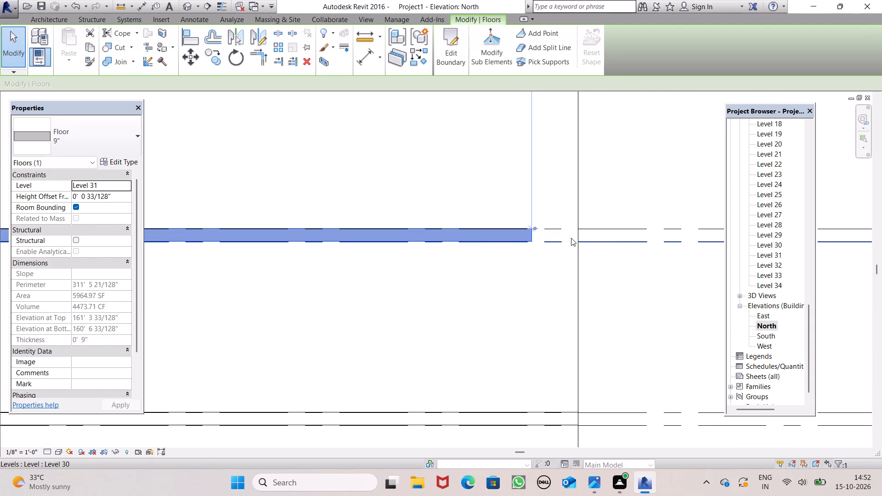
{"action": "key", "text": "Right"}
{"action": "key", "text": "Right"}
{"action": "key", "text": "Right"}
{"action": "key", "text": "Right"}
{"action": "key", "text": "Right"}
{"action": "key", "text": "Right"}
{"action": "key", "text": "Right"}
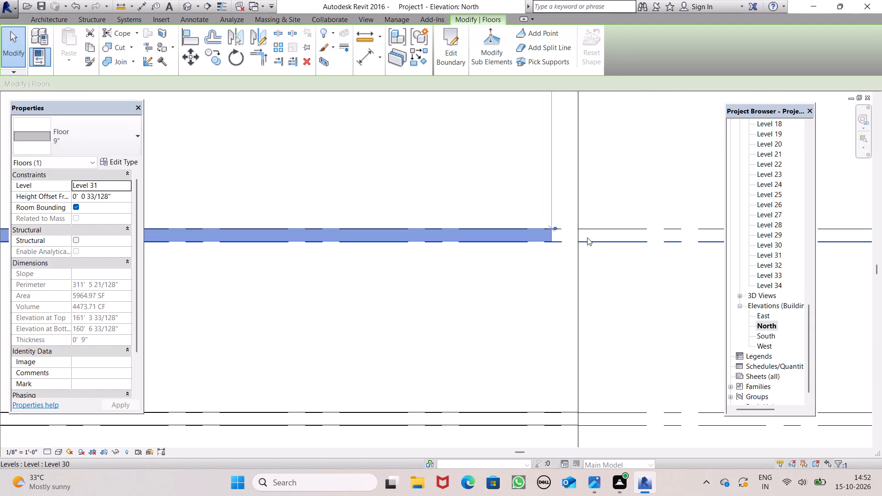
{"action": "key", "text": "Right"}
{"action": "scroll", "coordinate": [588, 237], "scroll_direction": "up", "scroll_amount": 4}
{"action": "key", "text": "Right"}
{"action": "key", "text": "Right"}
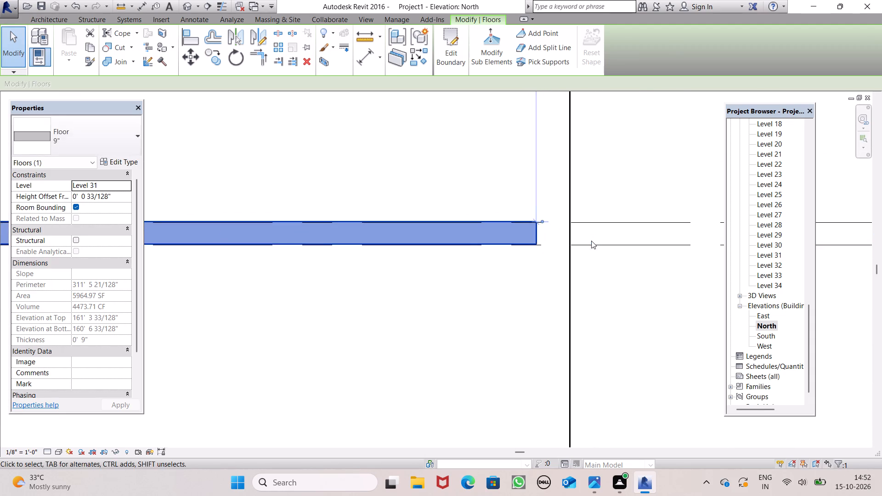
{"action": "key", "text": "Right"}
{"action": "key", "text": "Right"}
{"action": "key", "text": "Right"}
{"action": "key", "text": "Right"}
{"action": "key", "text": "Right"}
{"action": "key", "text": "Right"}
{"action": "key", "text": "Right"}
{"action": "key", "text": "Right"}
{"action": "key", "text": "Right"}
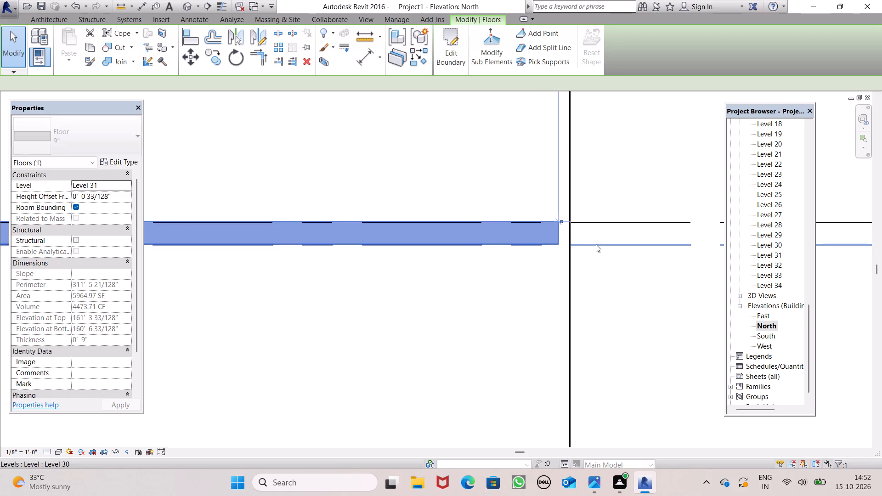
{"action": "key", "text": "Right"}
{"action": "key", "text": "Right"}
{"action": "key", "text": "Right"}
{"action": "key", "text": "Right"}
{"action": "key", "text": "Right"}
{"action": "scroll", "coordinate": [596, 240], "scroll_direction": "down", "scroll_amount": 1}
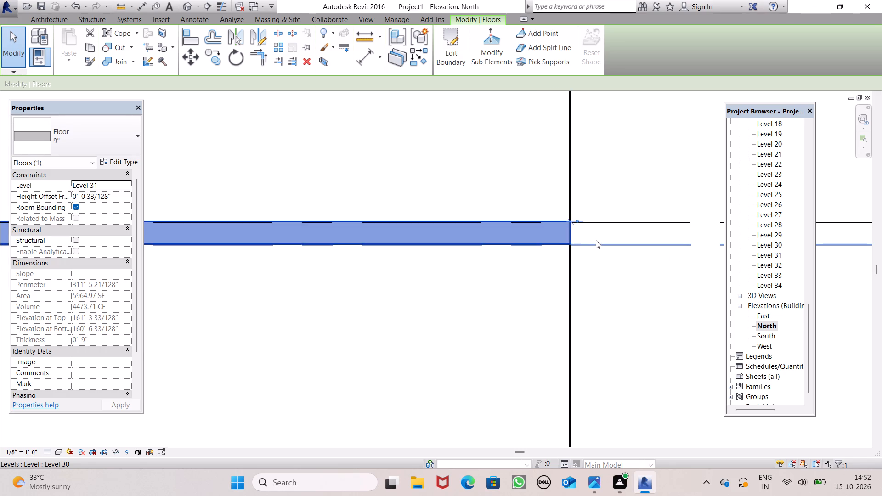
{"action": "key", "text": "Left"}
{"action": "scroll", "coordinate": [596, 240], "scroll_direction": "down", "scroll_amount": 3}
{"action": "scroll", "coordinate": [594, 239], "scroll_direction": "up", "scroll_amount": 7}
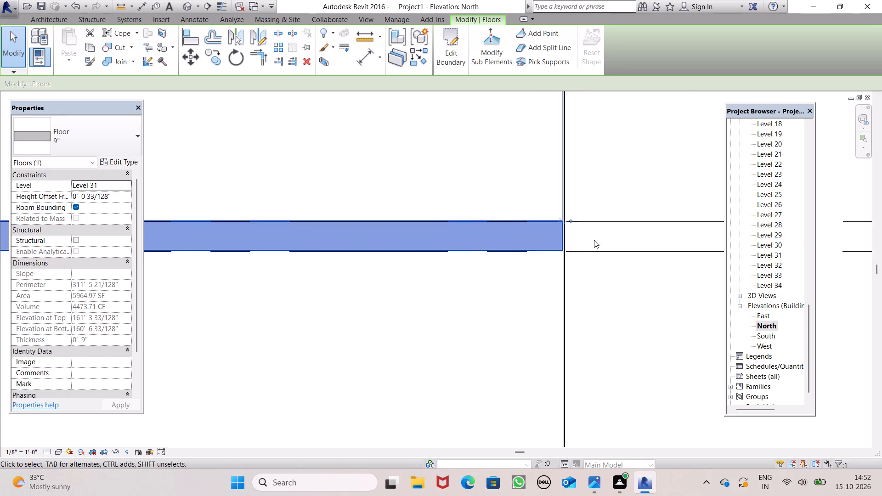
{"action": "scroll", "coordinate": [586, 244], "scroll_direction": "up", "scroll_amount": 4}
{"action": "key", "text": "Right"}
{"action": "scroll", "coordinate": [585, 244], "scroll_direction": "down", "scroll_amount": 3}
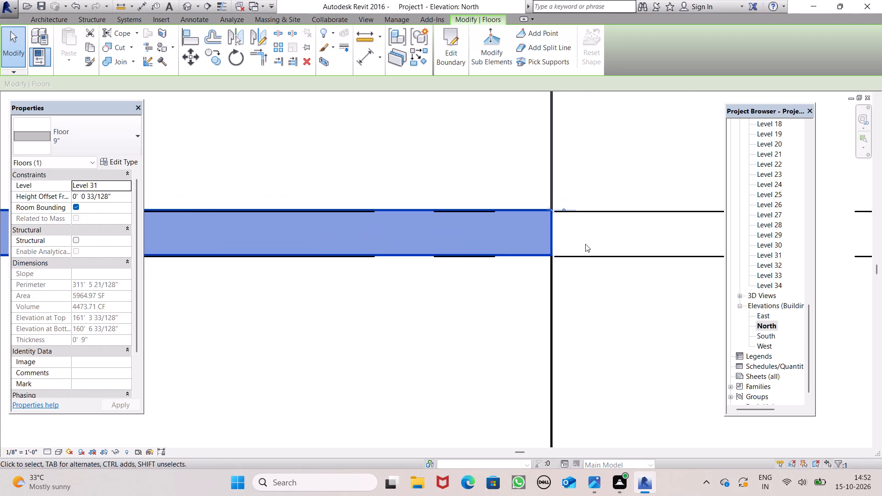
{"action": "scroll", "coordinate": [585, 244], "scroll_direction": "down", "scroll_amount": 14}
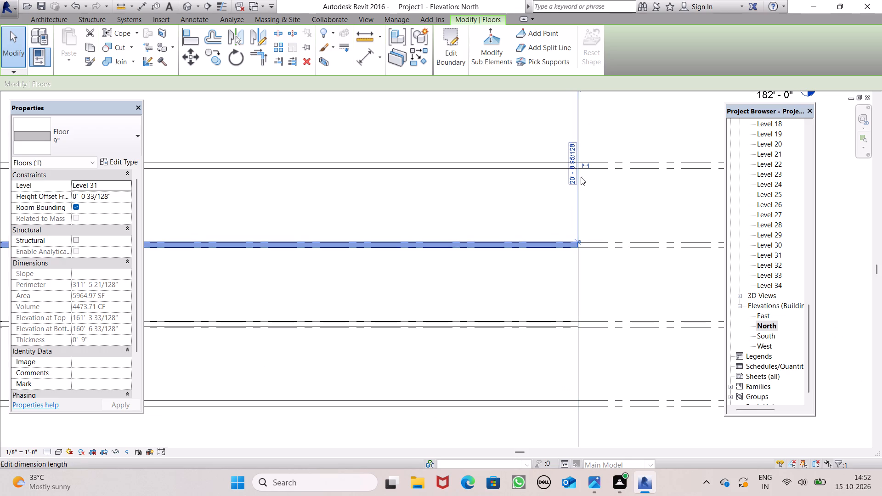
{"action": "left_click", "coordinate": [610, 145]}
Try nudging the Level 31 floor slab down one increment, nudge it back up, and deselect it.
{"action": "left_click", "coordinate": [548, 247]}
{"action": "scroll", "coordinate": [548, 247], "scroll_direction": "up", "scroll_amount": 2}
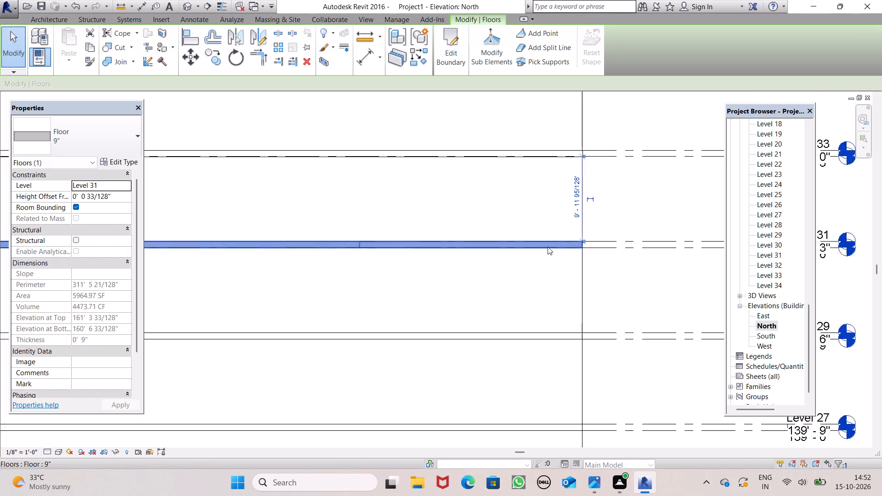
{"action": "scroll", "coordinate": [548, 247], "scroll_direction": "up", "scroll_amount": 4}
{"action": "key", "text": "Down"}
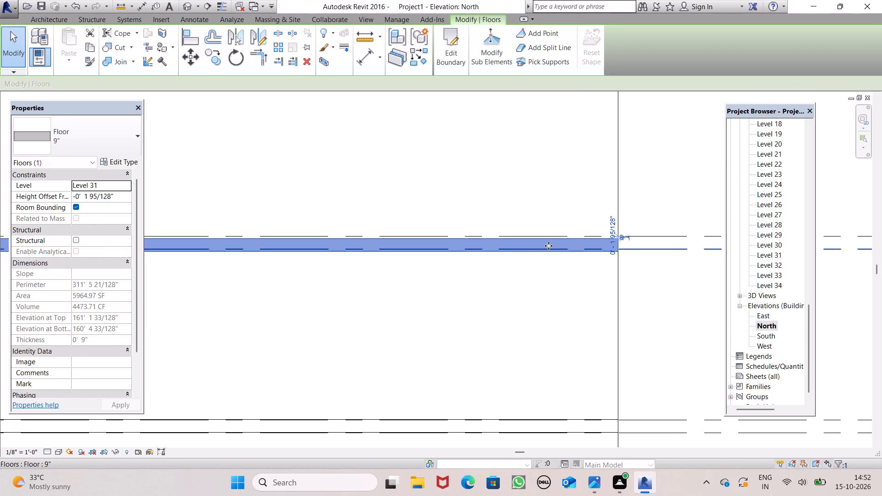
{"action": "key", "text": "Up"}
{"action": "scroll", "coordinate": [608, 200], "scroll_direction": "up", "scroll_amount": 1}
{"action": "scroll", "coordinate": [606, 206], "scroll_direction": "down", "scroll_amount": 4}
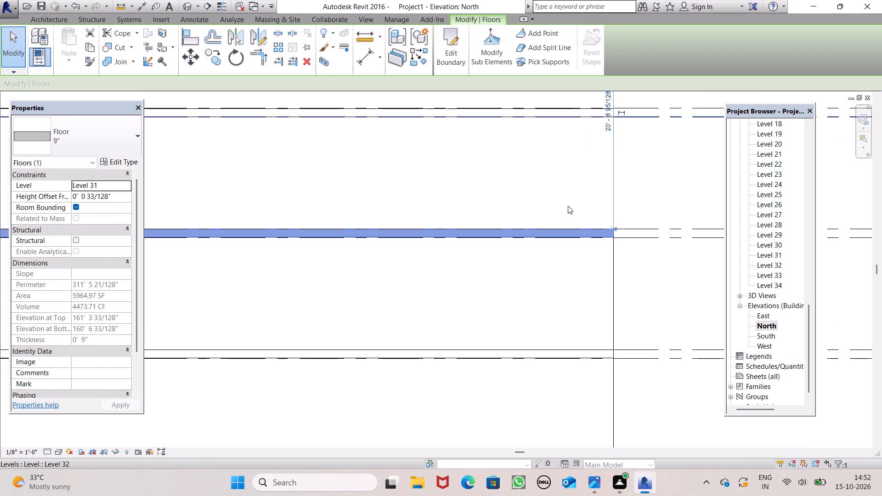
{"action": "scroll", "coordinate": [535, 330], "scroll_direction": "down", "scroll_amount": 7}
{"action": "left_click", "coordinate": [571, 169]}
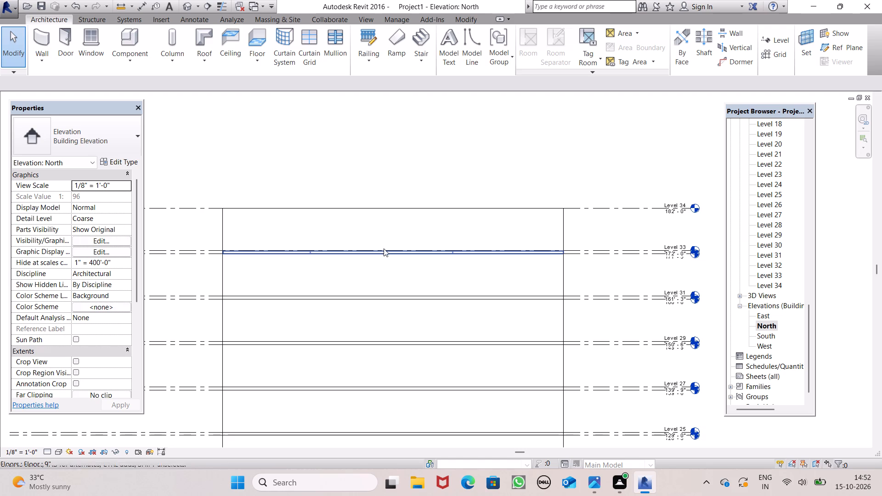
Inspect the Level 33 floor slab against its level lines and review the full stack of slabs in the North elevation.
{"action": "left_click", "coordinate": [381, 248]}
{"action": "scroll", "coordinate": [396, 247], "scroll_direction": "up", "scroll_amount": 6}
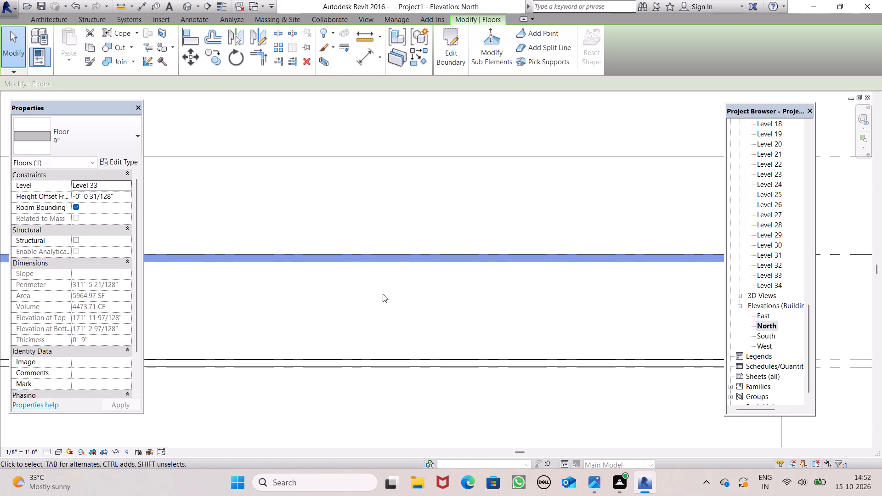
{"action": "scroll", "coordinate": [379, 304], "scroll_direction": "down", "scroll_amount": 4}
{"action": "left_click", "coordinate": [456, 176]}
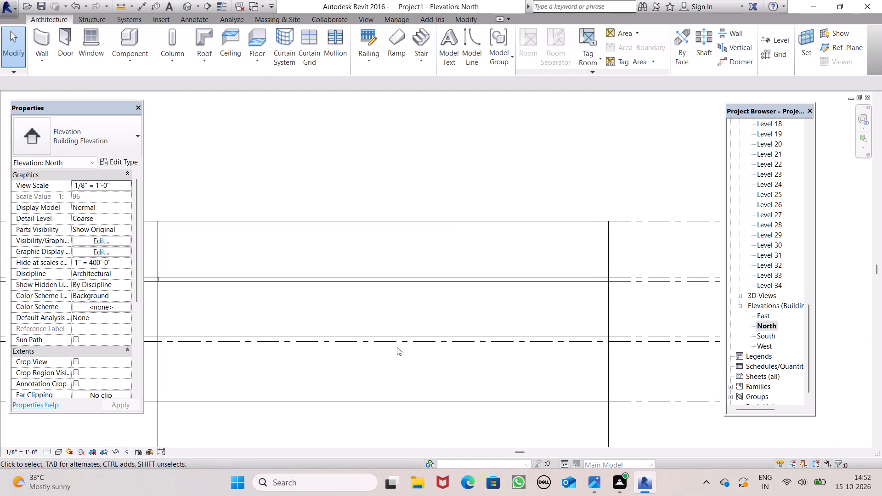
{"action": "scroll", "coordinate": [421, 330], "scroll_direction": "down", "scroll_amount": 4}
{"action": "scroll", "coordinate": [380, 340], "scroll_direction": "down", "scroll_amount": 1}
{"action": "scroll", "coordinate": [380, 340], "scroll_direction": "up", "scroll_amount": 1}
{"action": "scroll", "coordinate": [380, 340], "scroll_direction": "down", "scroll_amount": 1}
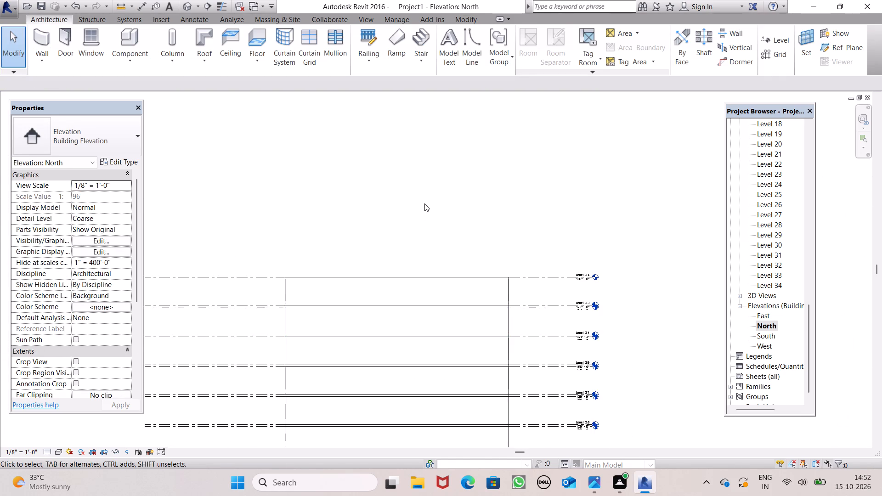
{"action": "scroll", "coordinate": [424, 203], "scroll_direction": "down", "scroll_amount": 7}
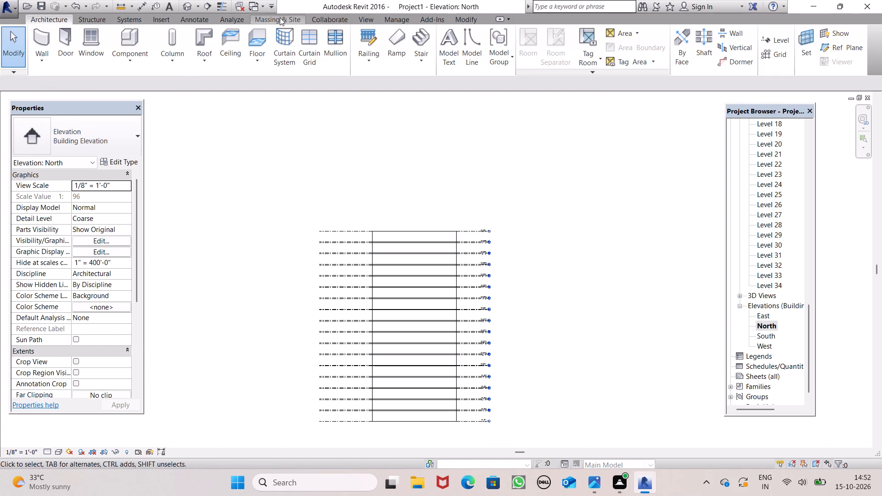
Switch to the 3D view, dismiss the save reminder without saving, and orbit the tower to examine its slabs and walls.
{"action": "left_click", "coordinate": [186, 3]}
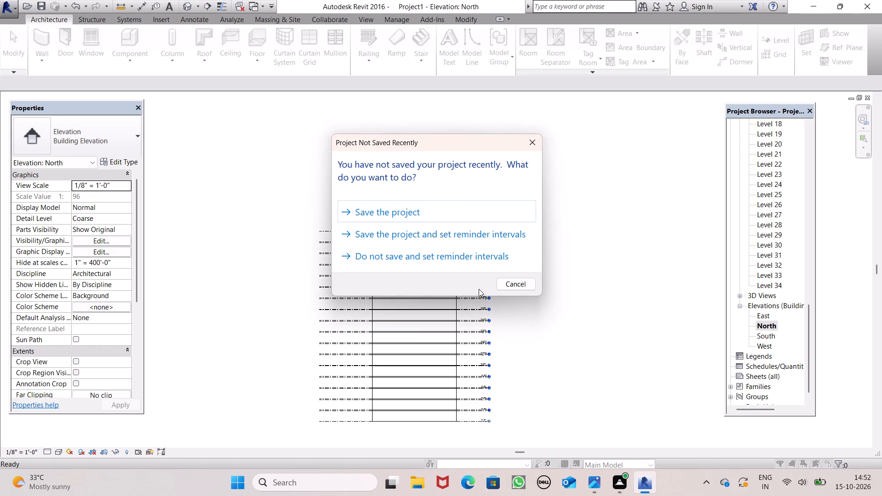
{"action": "left_click", "coordinate": [506, 284]}
{"action": "scroll", "coordinate": [434, 214], "scroll_direction": "down", "scroll_amount": 1}
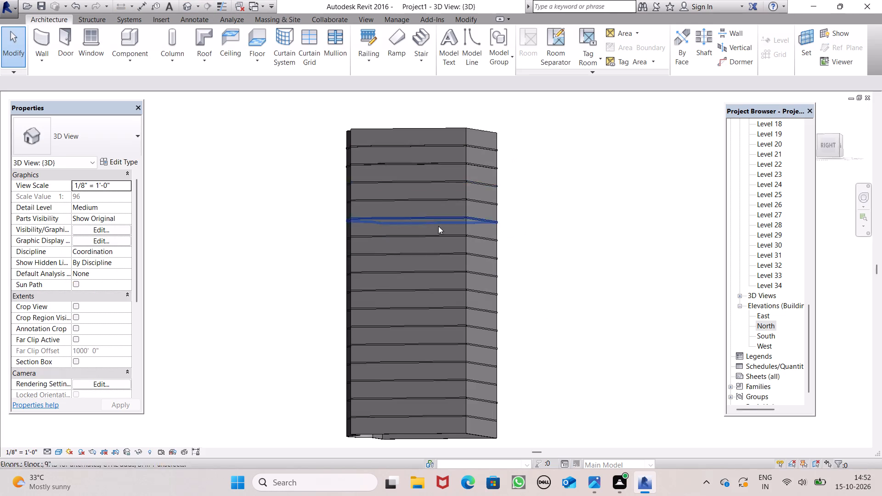
{"action": "scroll", "coordinate": [438, 226], "scroll_direction": "down", "scroll_amount": 1}
{"action": "scroll", "coordinate": [509, 285], "scroll_direction": "up", "scroll_amount": 2}
{"action": "scroll", "coordinate": [527, 304], "scroll_direction": "down", "scroll_amount": 2}
{"action": "middle_click_drag", "start_coordinate": [542, 341], "coordinate": [540, 342]}
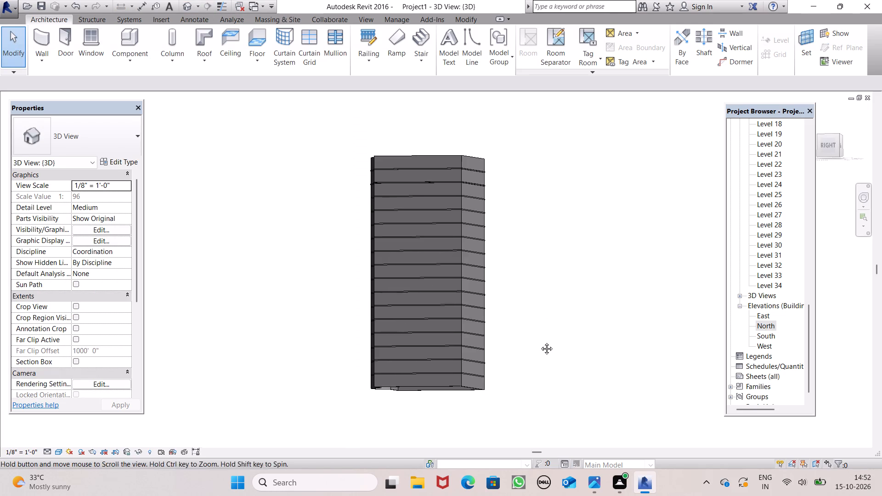
{"action": "middle_click_drag", "start_coordinate": [540, 342], "coordinate": [294, 374]}
{"action": "middle_click_drag", "start_coordinate": [551, 377], "coordinate": [254, 355], "text": "shift"}
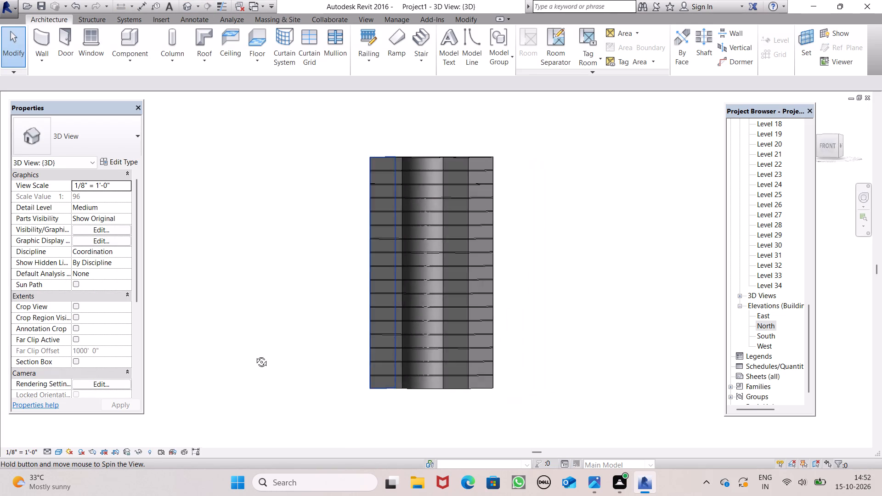
{"action": "middle_click_drag", "start_coordinate": [254, 355], "coordinate": [241, 381], "text": "shift"}
Open the Level 1 floor plan view.
{"action": "scroll", "coordinate": [784, 253], "scroll_direction": "up", "scroll_amount": 6}
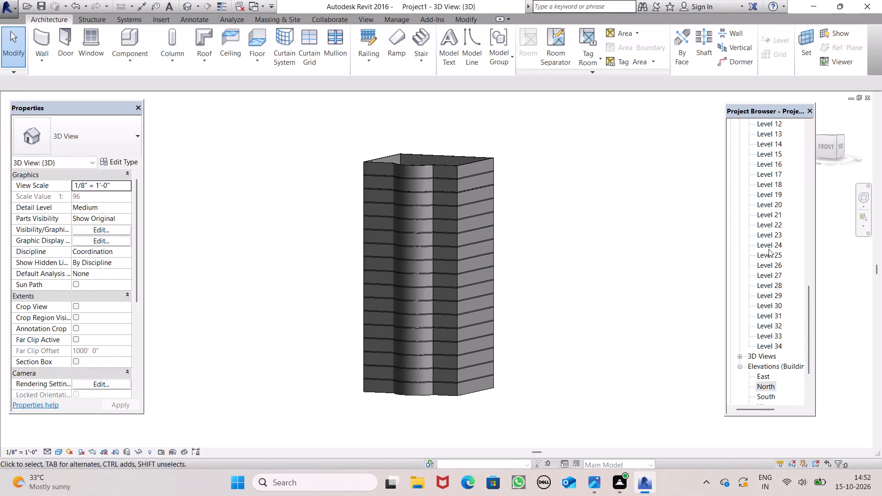
{"action": "scroll", "coordinate": [769, 249], "scroll_direction": "up", "scroll_amount": 19}
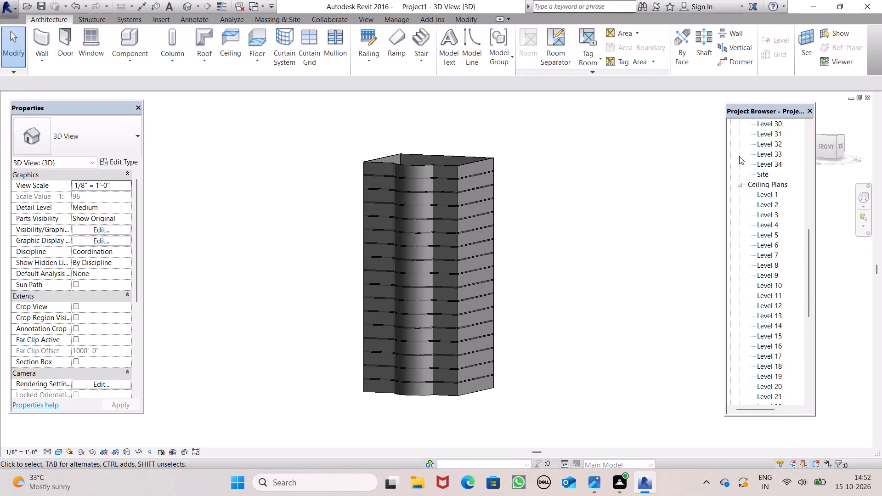
{"action": "scroll", "coordinate": [739, 156], "scroll_direction": "up", "scroll_amount": 3}
{"action": "scroll", "coordinate": [653, 76], "scroll_direction": "up", "scroll_amount": 2}
{"action": "scroll", "coordinate": [772, 211], "scroll_direction": "up", "scroll_amount": 2}
{"action": "scroll", "coordinate": [769, 197], "scroll_direction": "up", "scroll_amount": 20}
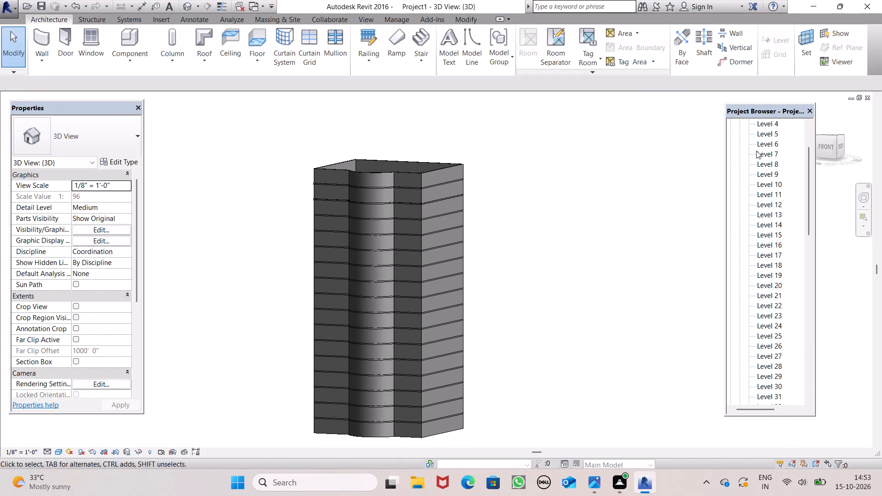
{"action": "scroll", "coordinate": [756, 151], "scroll_direction": "up", "scroll_amount": 10}
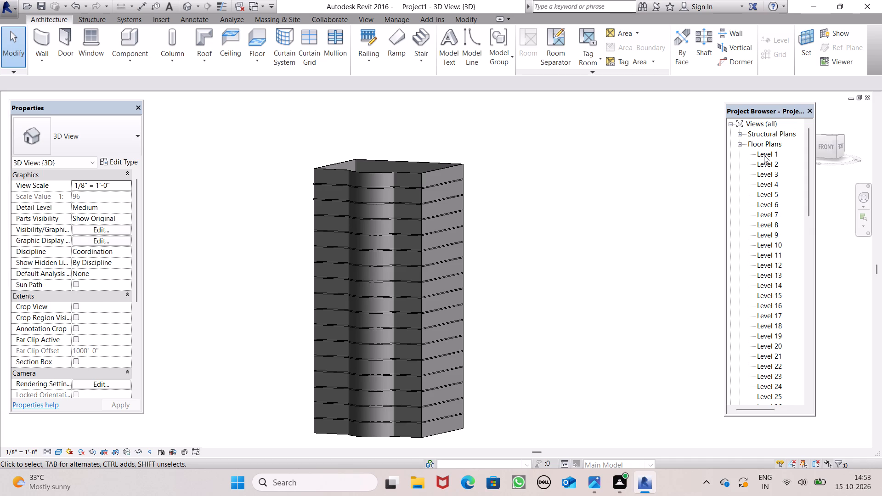
{"action": "triple_click", "coordinate": [764, 155]}
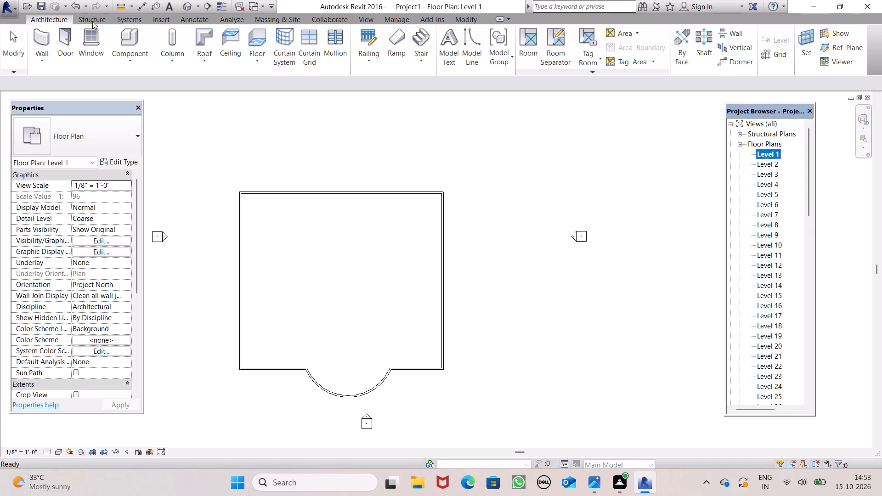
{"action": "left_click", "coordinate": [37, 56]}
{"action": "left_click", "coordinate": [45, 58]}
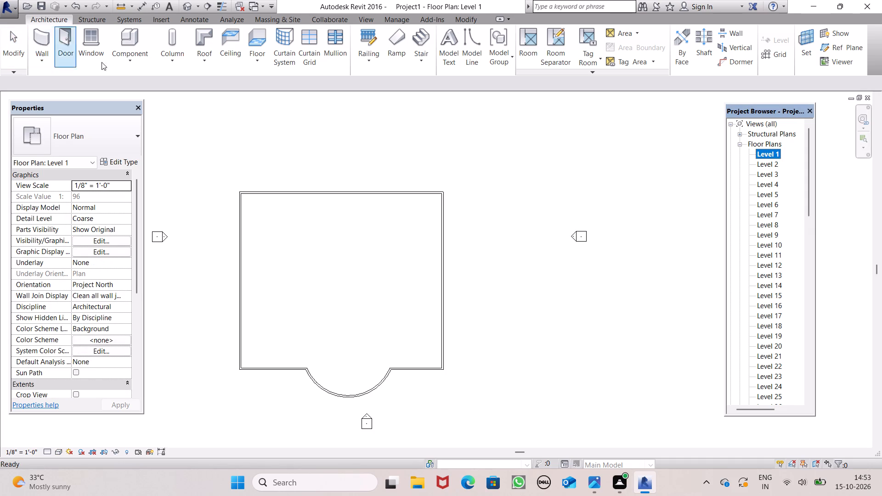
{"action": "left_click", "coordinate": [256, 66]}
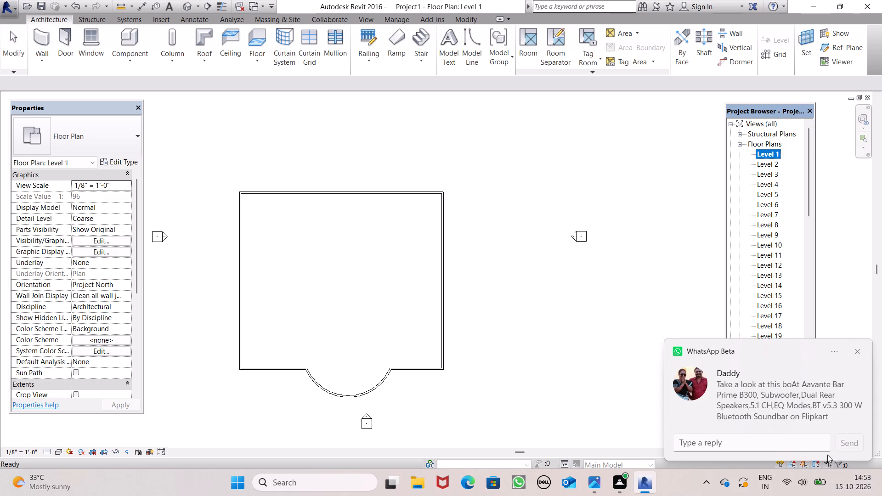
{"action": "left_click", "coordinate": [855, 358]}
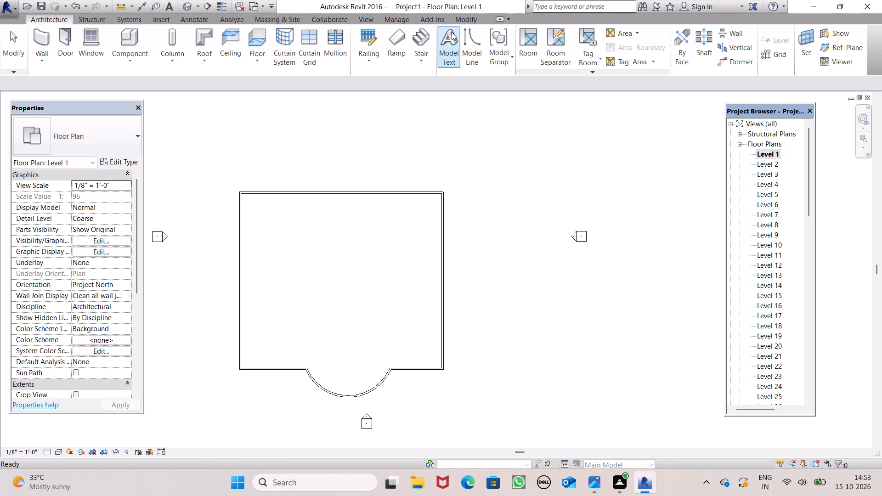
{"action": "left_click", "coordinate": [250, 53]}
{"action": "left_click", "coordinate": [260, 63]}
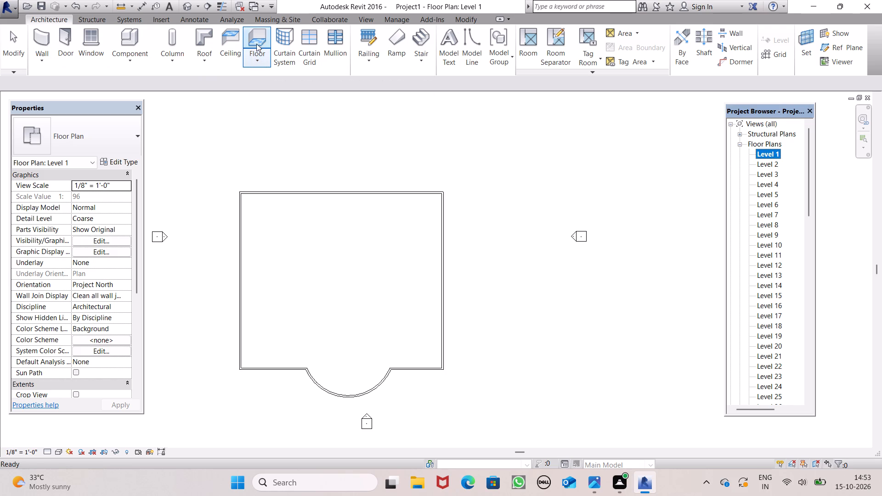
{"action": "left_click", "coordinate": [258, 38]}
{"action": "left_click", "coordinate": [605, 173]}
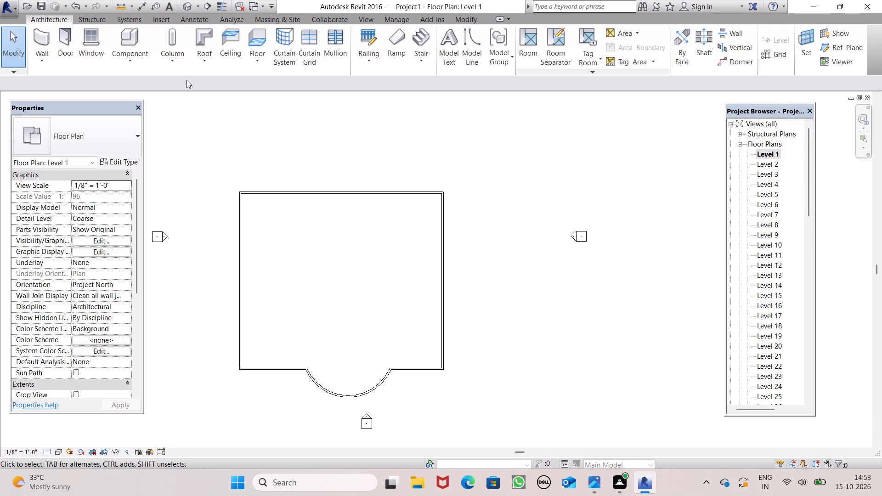
Start an architectural floor on Level 1 and draw its first boundary line, 80'-8" long, along the outer face of the north wall.
{"action": "left_click", "coordinate": [254, 60]}
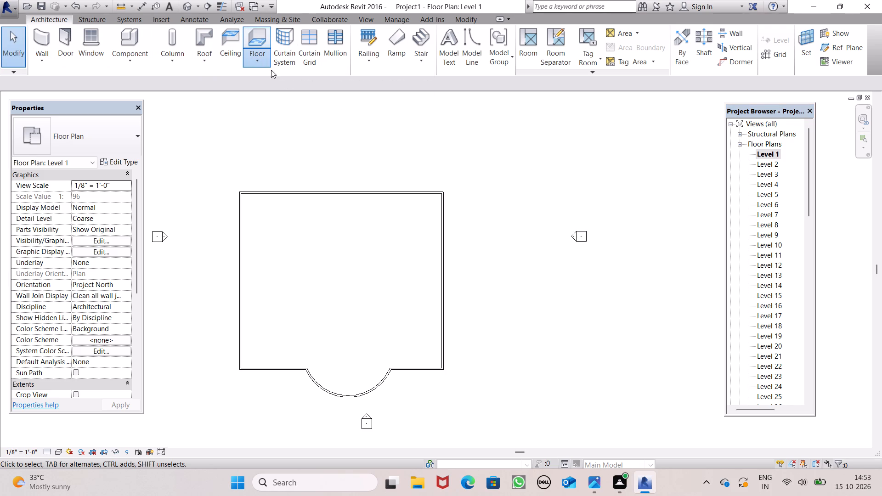
{"action": "left_click", "coordinate": [271, 83]}
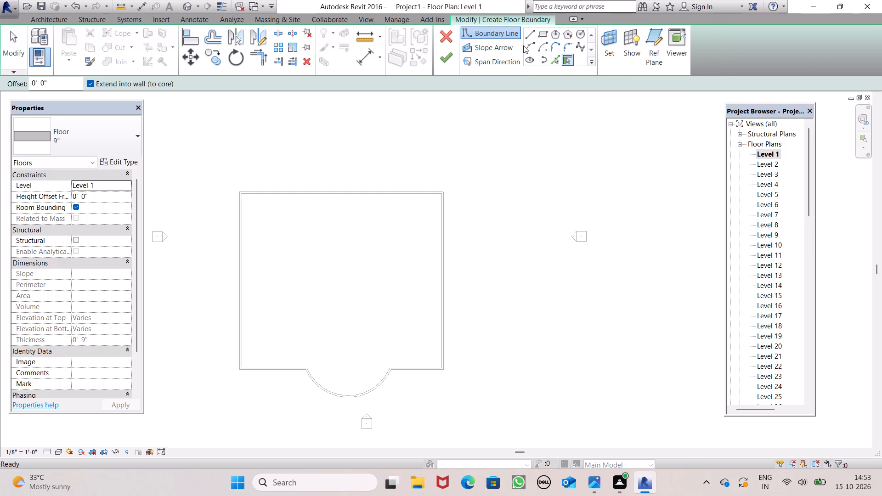
{"action": "left_click", "coordinate": [529, 36]}
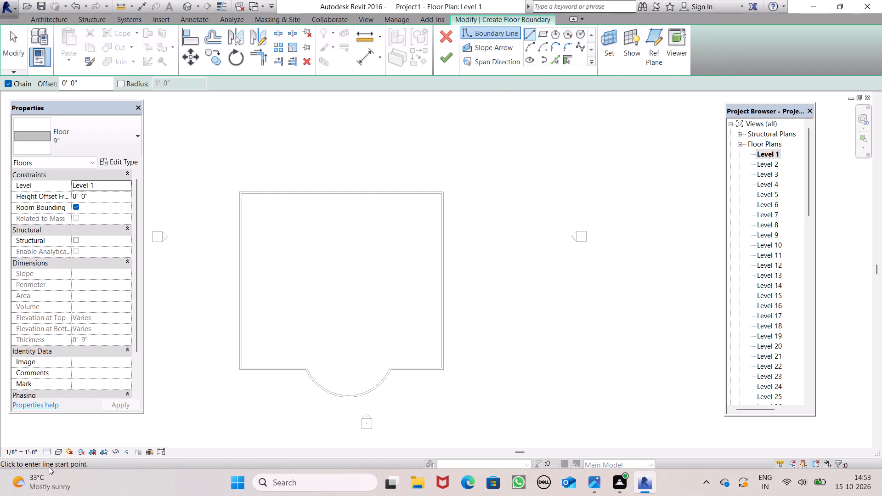
{"action": "scroll", "coordinate": [66, 469], "scroll_direction": "down", "scroll_amount": 1}
{"action": "scroll", "coordinate": [289, 188], "scroll_direction": "up", "scroll_amount": 3}
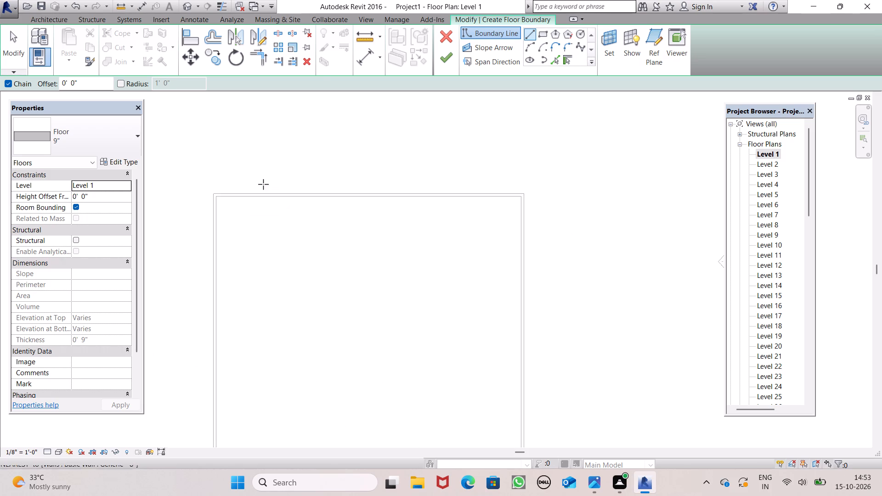
{"action": "scroll", "coordinate": [214, 199], "scroll_direction": "up", "scroll_amount": 6}
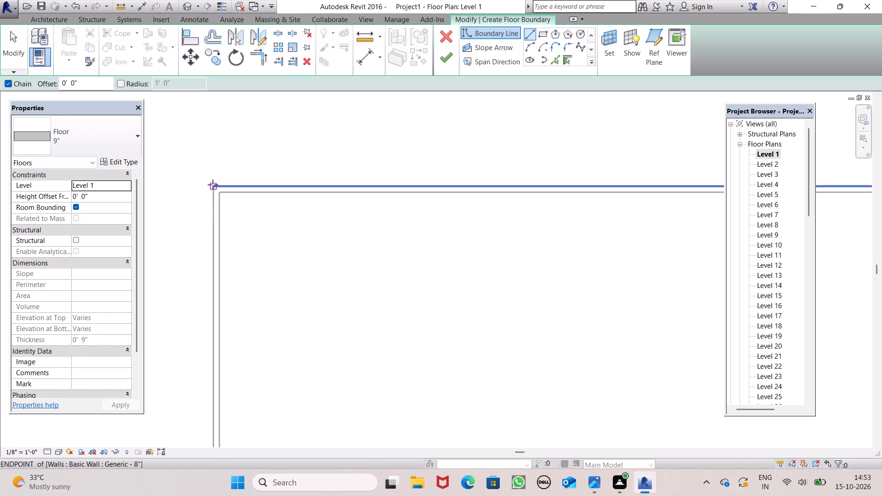
{"action": "left_click", "coordinate": [213, 185]}
{"action": "scroll", "coordinate": [292, 209], "scroll_direction": "up", "scroll_amount": 1}
{"action": "scroll", "coordinate": [404, 187], "scroll_direction": "down", "scroll_amount": 4}
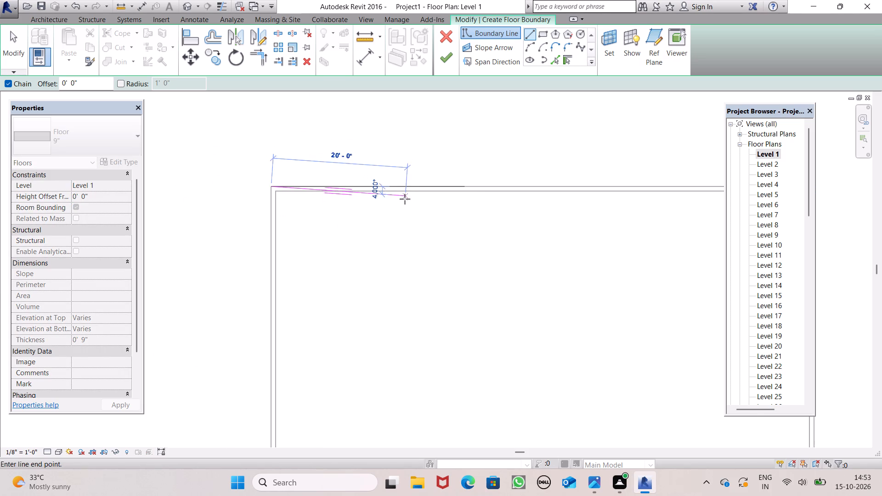
{"action": "scroll", "coordinate": [405, 199], "scroll_direction": "down", "scroll_amount": 1}
{"action": "scroll", "coordinate": [483, 140], "scroll_direction": "down", "scroll_amount": 7}
{"action": "scroll", "coordinate": [598, 176], "scroll_direction": "up", "scroll_amount": 6}
{"action": "scroll", "coordinate": [561, 169], "scroll_direction": "up", "scroll_amount": 5}
{"action": "left_click", "coordinate": [527, 169]}
Continue the floor boundary down the east wall's outer face and about 20'-9" along the south wall to the start of the curved bay.
{"action": "scroll", "coordinate": [526, 169], "scroll_direction": "down", "scroll_amount": 5}
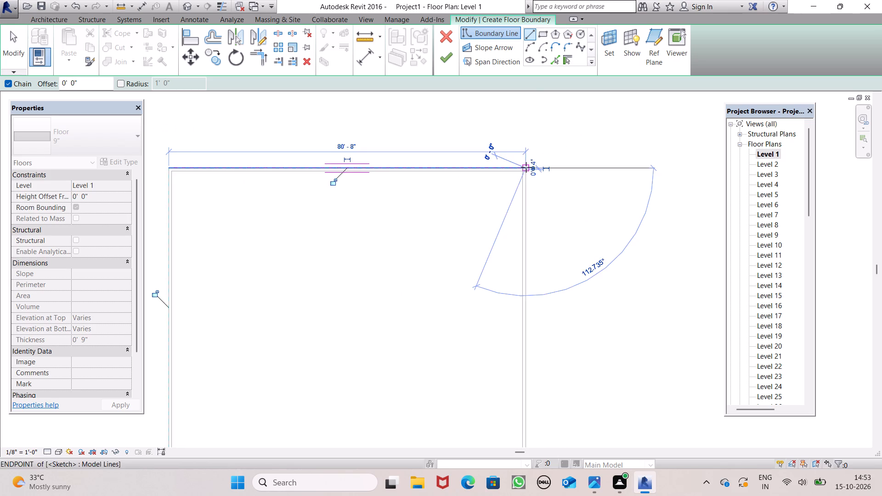
{"action": "scroll", "coordinate": [526, 171], "scroll_direction": "down", "scroll_amount": 7}
{"action": "scroll", "coordinate": [511, 288], "scroll_direction": "up", "scroll_amount": 9}
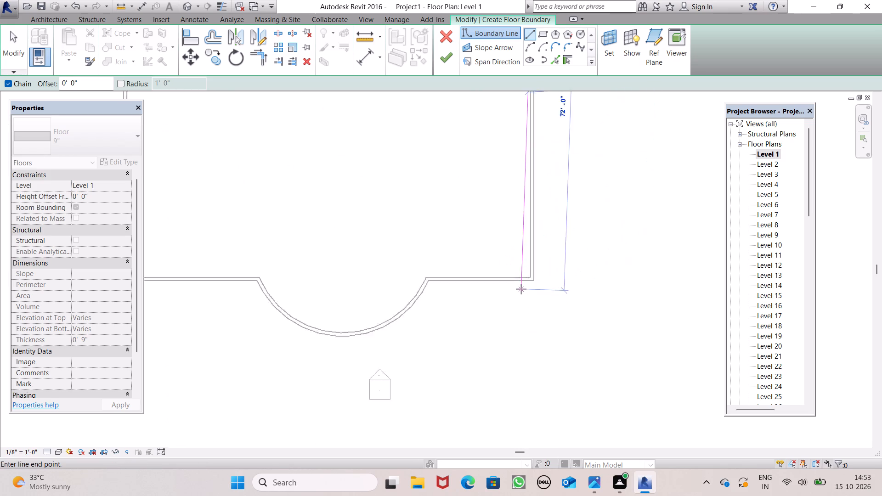
{"action": "scroll", "coordinate": [521, 289], "scroll_direction": "up", "scroll_amount": 7}
{"action": "left_click", "coordinate": [545, 273]}
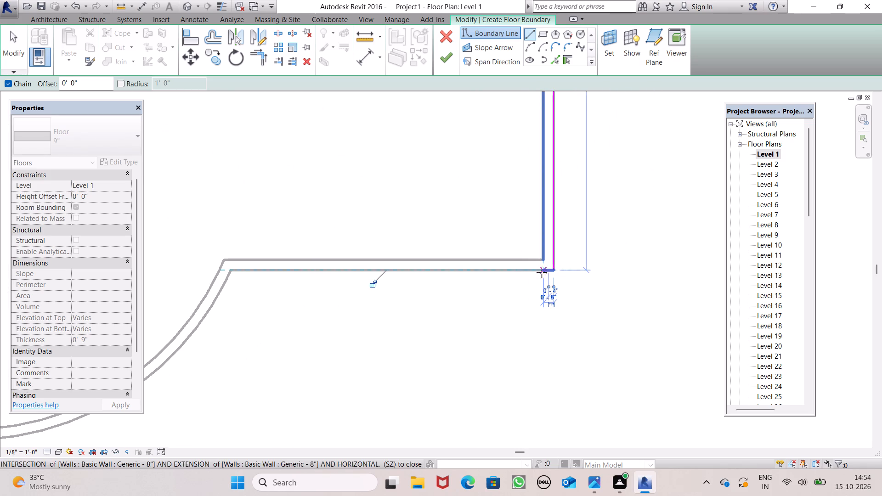
{"action": "left_click", "coordinate": [231, 267]}
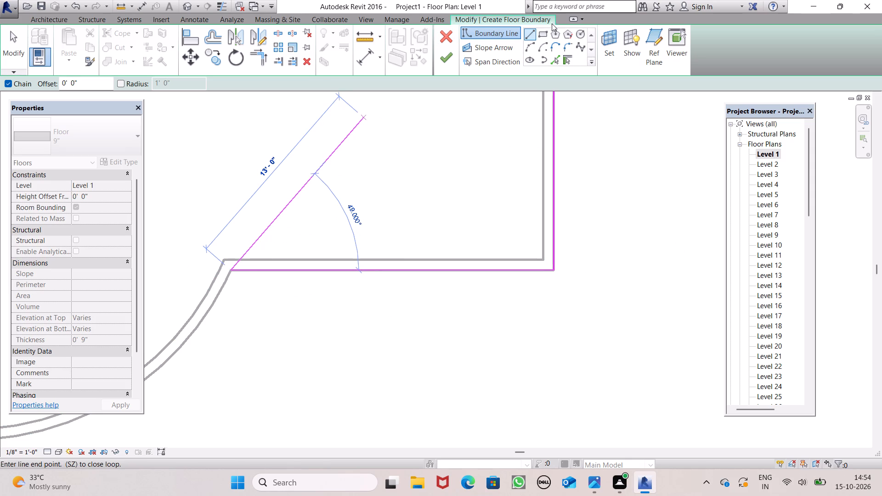
Trace the curved bay's outer wall face with a three-point boundary arc ending at the bay's west end.
{"action": "left_click", "coordinate": [534, 46]}
{"action": "scroll", "coordinate": [2, 227], "scroll_direction": "down", "scroll_amount": 2}
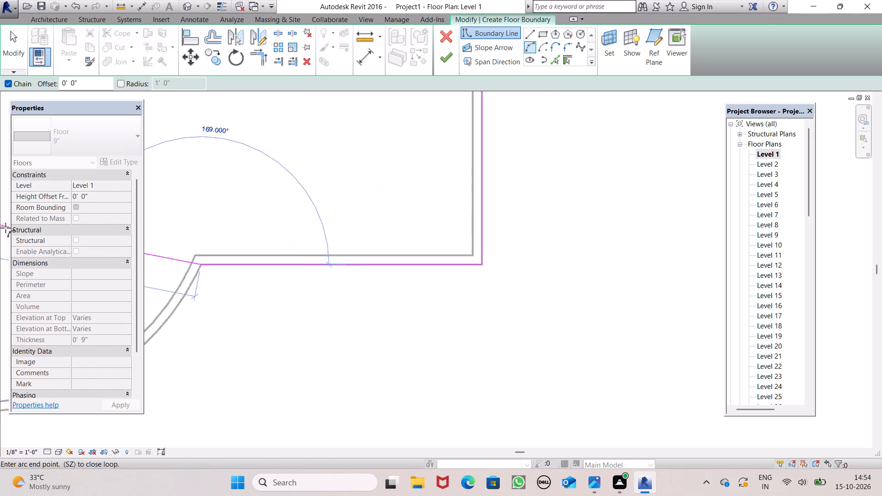
{"action": "scroll", "coordinate": [6, 228], "scroll_direction": "down", "scroll_amount": 11}
{"action": "scroll", "coordinate": [414, 195], "scroll_direction": "down", "scroll_amount": 9}
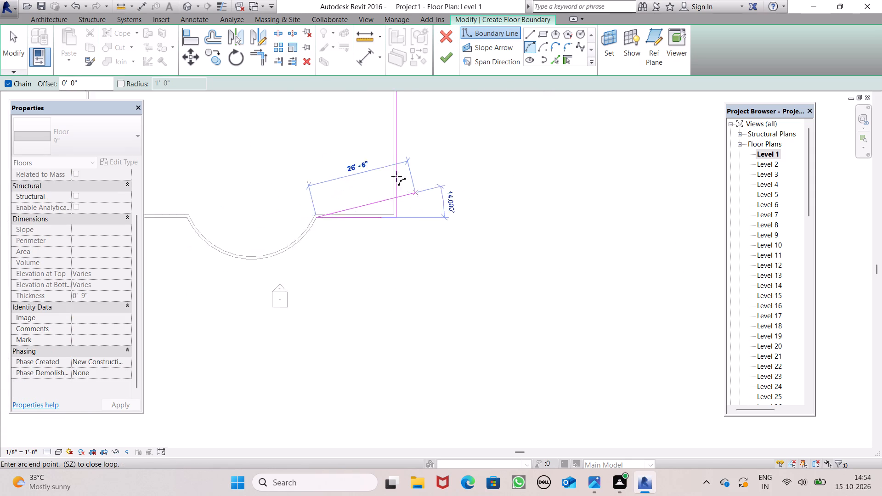
{"action": "scroll", "coordinate": [396, 176], "scroll_direction": "down", "scroll_amount": 1}
{"action": "scroll", "coordinate": [42, 159], "scroll_direction": "down", "scroll_amount": 2}
{"action": "scroll", "coordinate": [263, 226], "scroll_direction": "up", "scroll_amount": 2}
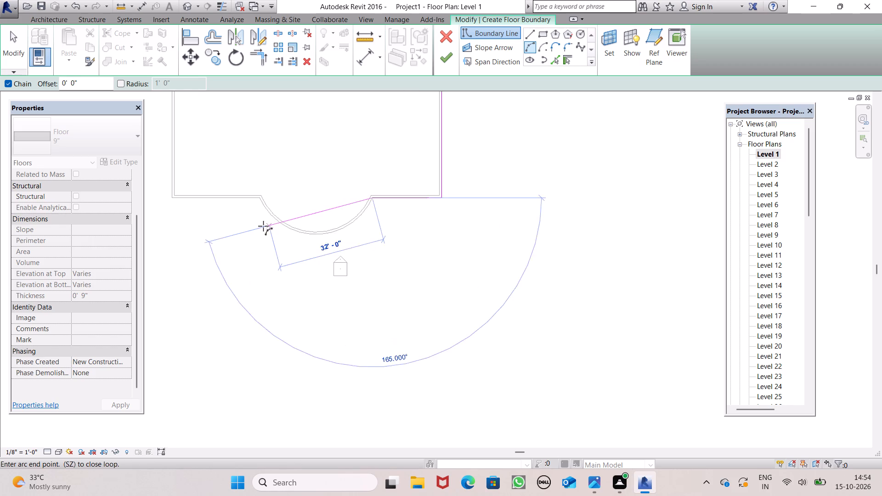
{"action": "scroll", "coordinate": [263, 226], "scroll_direction": "up", "scroll_amount": 7}
{"action": "scroll", "coordinate": [247, 187], "scroll_direction": "up", "scroll_amount": 6}
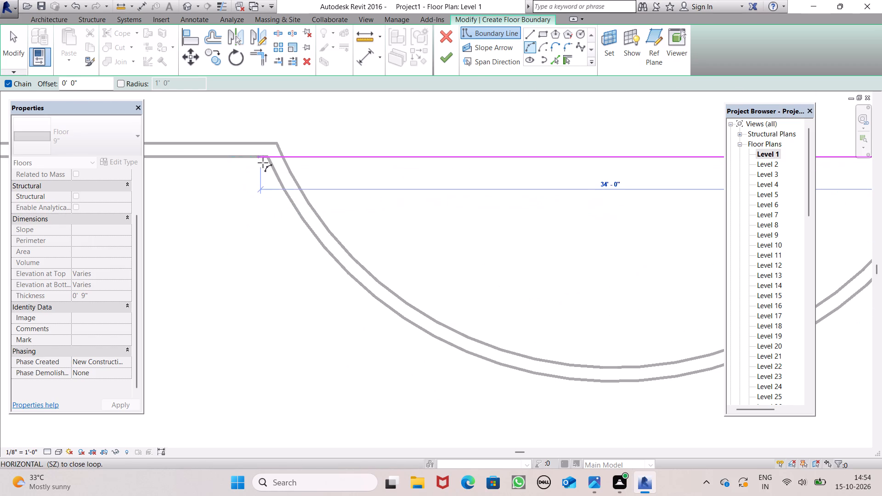
{"action": "left_click", "coordinate": [264, 159]}
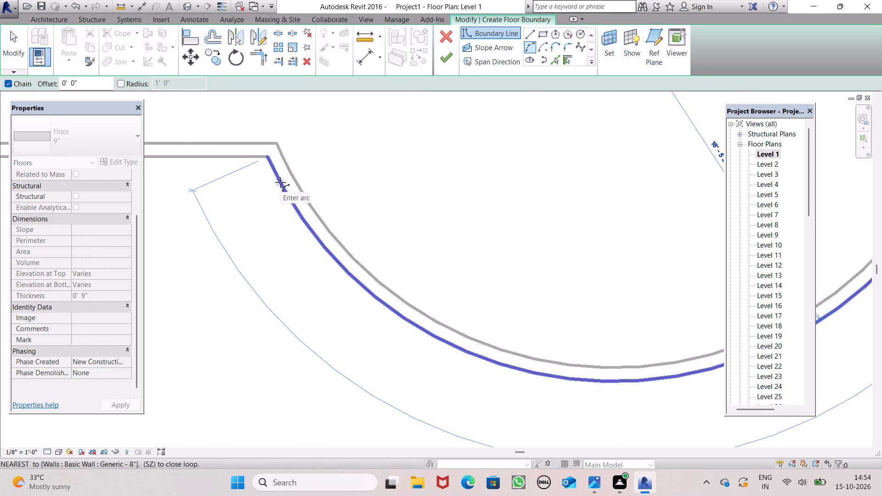
{"action": "left_click", "coordinate": [280, 182]}
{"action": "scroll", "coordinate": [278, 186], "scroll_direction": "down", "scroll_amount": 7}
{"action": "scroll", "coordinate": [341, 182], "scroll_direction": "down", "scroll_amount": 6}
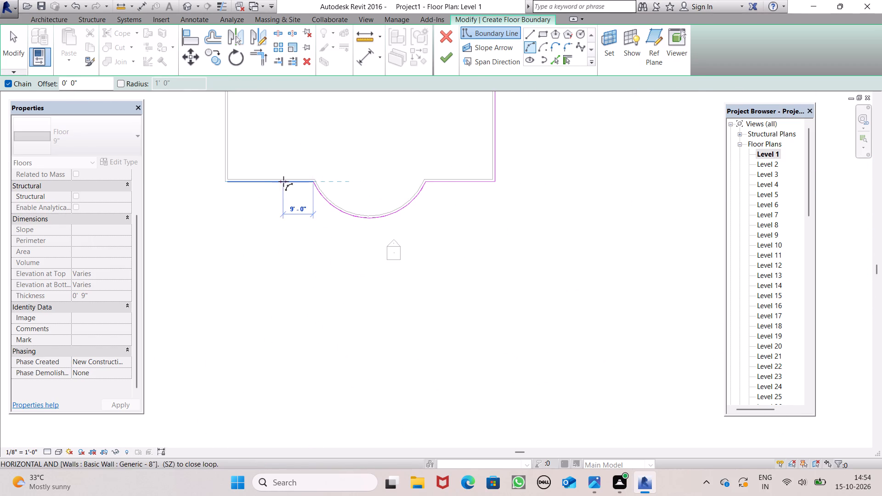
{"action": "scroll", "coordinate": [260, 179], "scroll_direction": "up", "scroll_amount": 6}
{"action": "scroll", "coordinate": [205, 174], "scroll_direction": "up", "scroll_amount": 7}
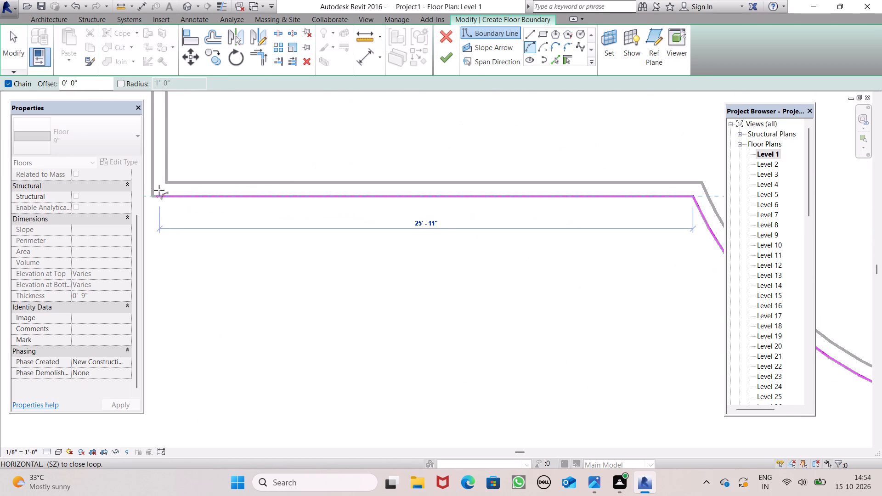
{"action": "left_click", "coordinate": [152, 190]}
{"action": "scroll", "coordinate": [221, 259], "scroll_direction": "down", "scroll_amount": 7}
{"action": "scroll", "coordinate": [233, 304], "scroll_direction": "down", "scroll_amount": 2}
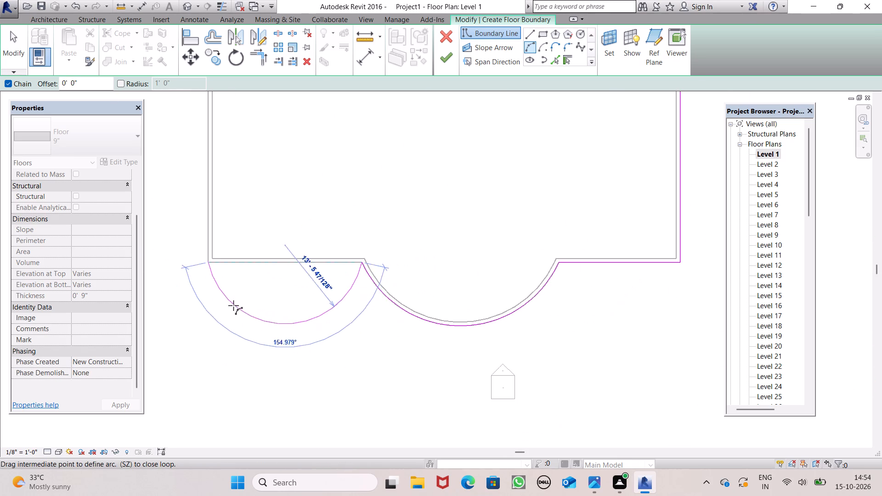
Close the floor boundary with straight lines along the outer faces of the remaining south wall and the west wall, and finish the floor.
{"action": "left_click", "coordinate": [530, 35]}
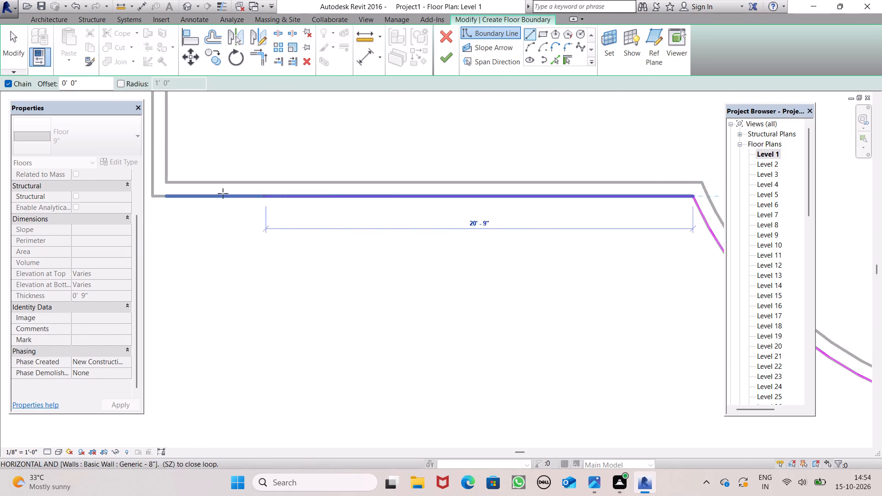
{"action": "left_click", "coordinate": [152, 192]}
{"action": "scroll", "coordinate": [204, 258], "scroll_direction": "down", "scroll_amount": 3}
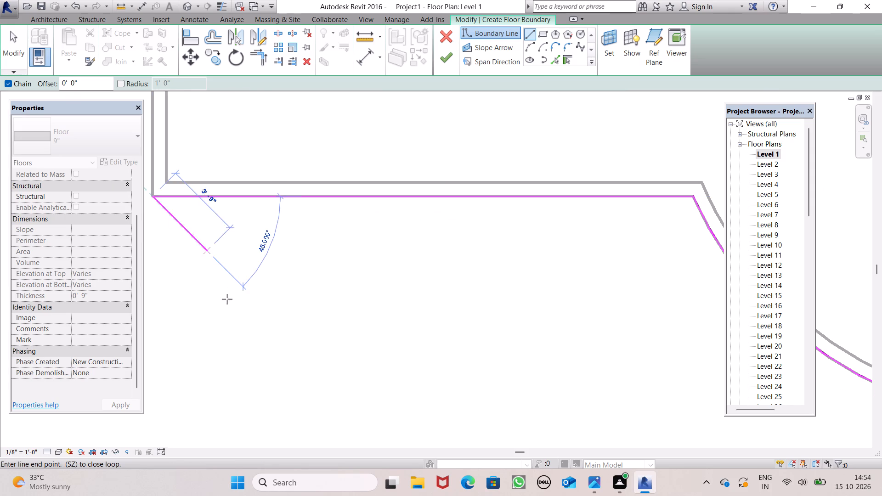
{"action": "scroll", "coordinate": [227, 299], "scroll_direction": "down", "scroll_amount": 3}
{"action": "scroll", "coordinate": [241, 338], "scroll_direction": "down", "scroll_amount": 12}
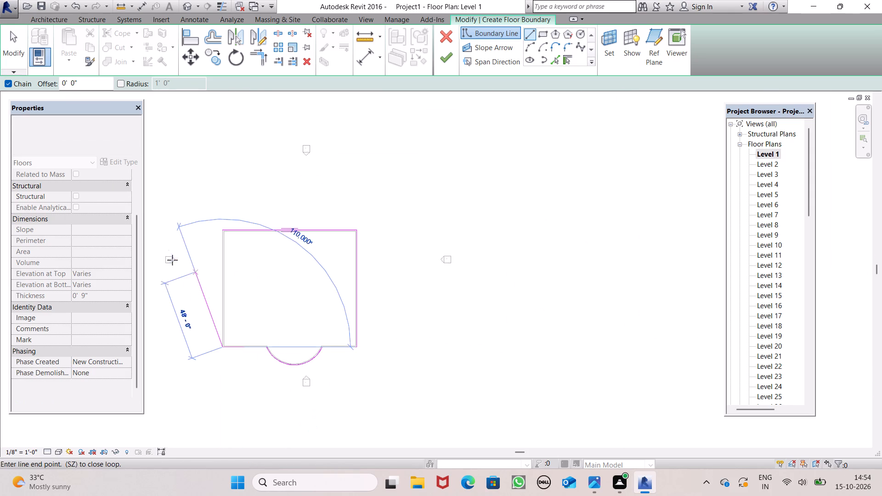
{"action": "scroll", "coordinate": [172, 260], "scroll_direction": "up", "scroll_amount": 2}
{"action": "scroll", "coordinate": [196, 251], "scroll_direction": "down", "scroll_amount": 1}
{"action": "scroll", "coordinate": [196, 251], "scroll_direction": "up", "scroll_amount": 1}
{"action": "scroll", "coordinate": [235, 220], "scroll_direction": "up", "scroll_amount": 10}
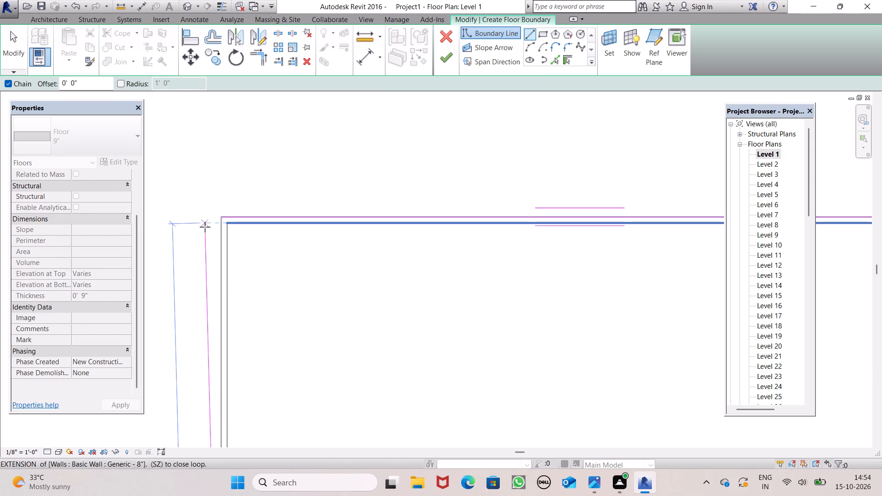
{"action": "left_click", "coordinate": [216, 219]}
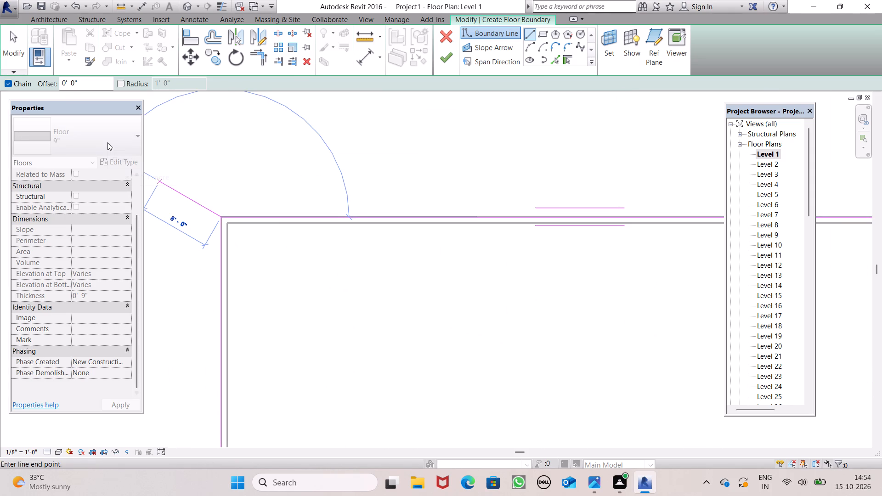
{"action": "key", "text": "Escape"}
{"action": "left_click", "coordinate": [447, 54]}
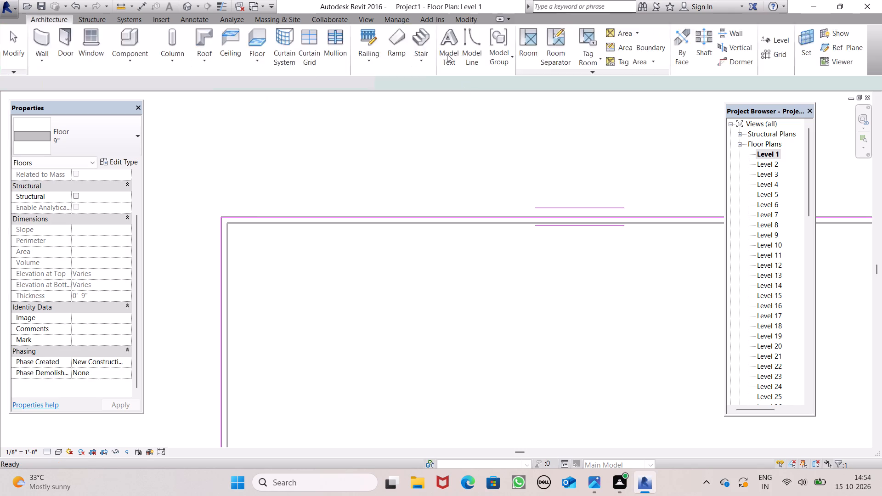
{"action": "left_click", "coordinate": [468, 16]}
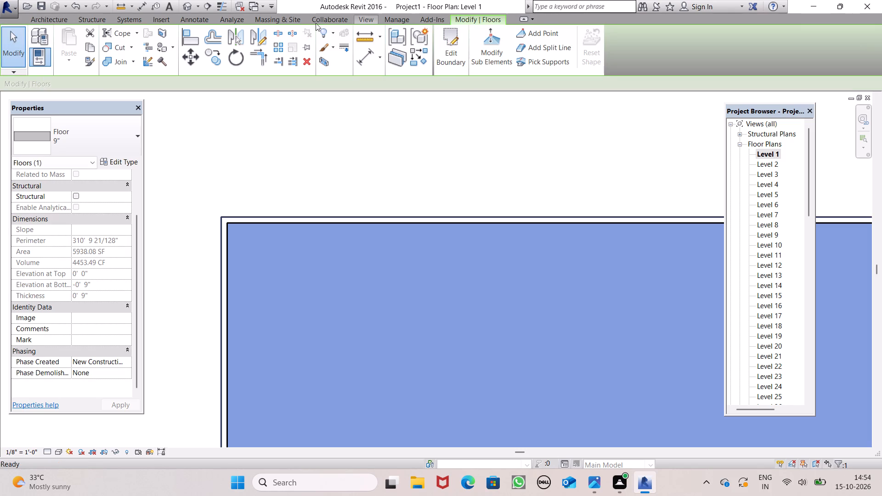
Switch to the 3D view and orbit around the tower to examine its base, slabs and walls from all sides.
{"action": "left_click", "coordinate": [188, 11]}
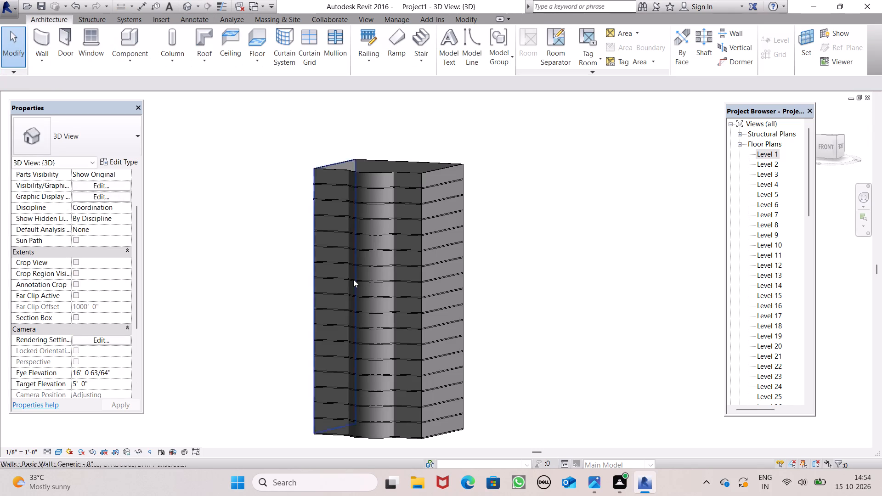
{"action": "scroll", "coordinate": [450, 367], "scroll_direction": "down", "scroll_amount": 1}
{"action": "scroll", "coordinate": [261, 355], "scroll_direction": "up", "scroll_amount": 6}
{"action": "scroll", "coordinate": [261, 355], "scroll_direction": "down", "scroll_amount": 1}
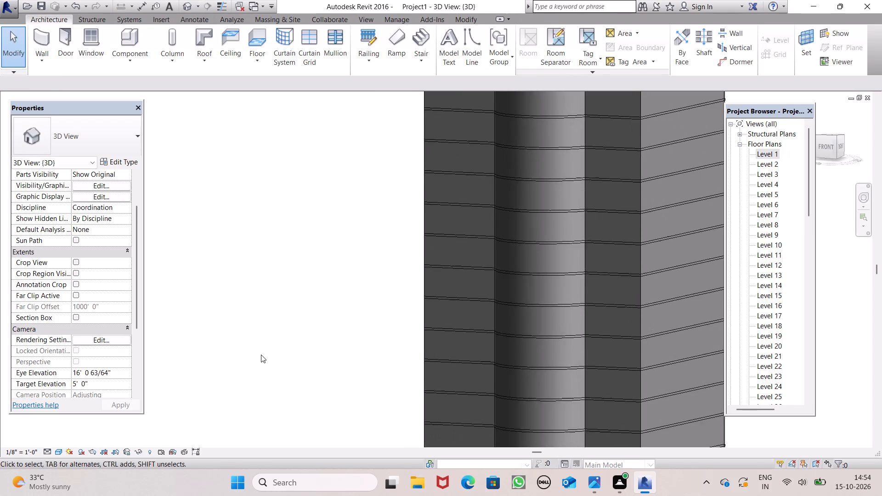
{"action": "scroll", "coordinate": [261, 355], "scroll_direction": "down", "scroll_amount": 1}
{"action": "middle_click_drag", "start_coordinate": [293, 413], "coordinate": [384, 400], "text": "shift"}
{"action": "scroll", "coordinate": [363, 326], "scroll_direction": "down", "scroll_amount": 4}
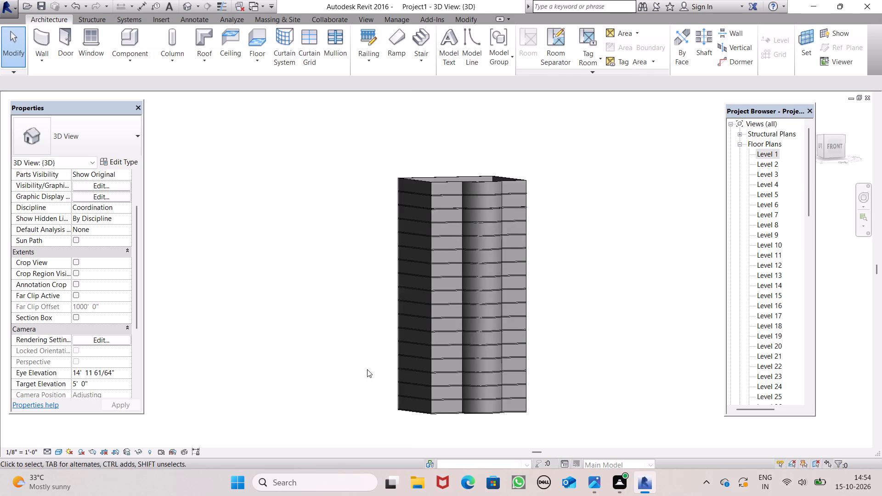
{"action": "middle_click_drag", "start_coordinate": [379, 385], "coordinate": [404, 377]}
{"action": "scroll", "coordinate": [389, 321], "scroll_direction": "down", "scroll_amount": 3}
{"action": "middle_click_drag", "start_coordinate": [403, 363], "coordinate": [537, 388]}
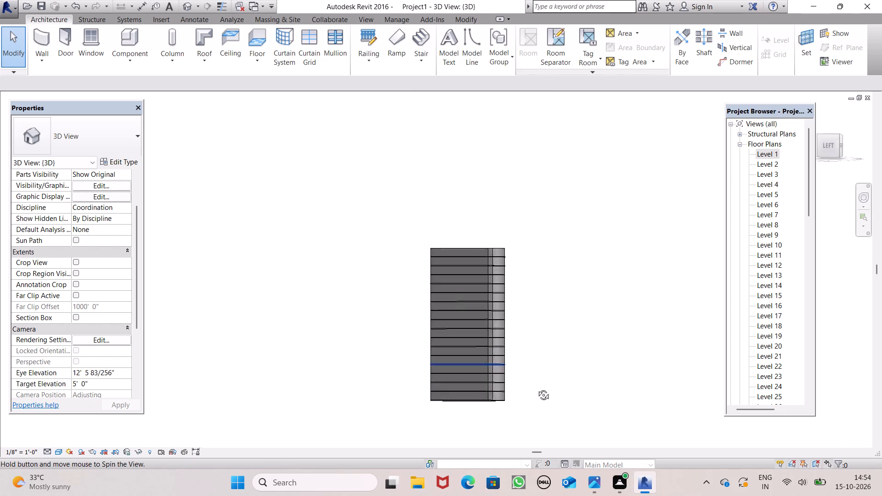
{"action": "middle_click_drag", "start_coordinate": [537, 388], "coordinate": [526, 374]}
{"action": "middle_click_drag", "start_coordinate": [410, 379], "coordinate": [582, 372], "text": "shift"}
{"action": "middle_click_drag", "start_coordinate": [384, 368], "coordinate": [569, 366], "text": "shift"}
{"action": "scroll", "coordinate": [384, 372], "scroll_direction": "up", "scroll_amount": 1, "text": "shift"}
{"action": "middle_click_drag", "start_coordinate": [314, 355], "coordinate": [417, 383], "text": "shift"}
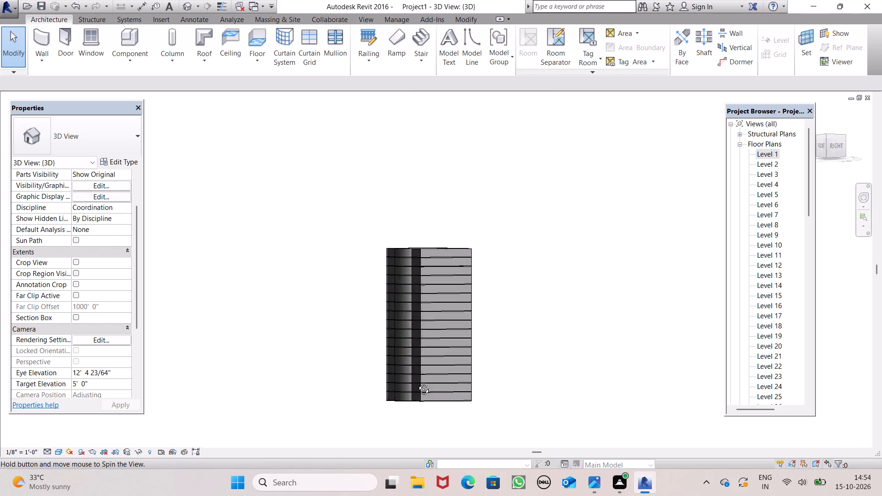
{"action": "middle_click_drag", "start_coordinate": [417, 383], "coordinate": [476, 372], "text": "shift"}
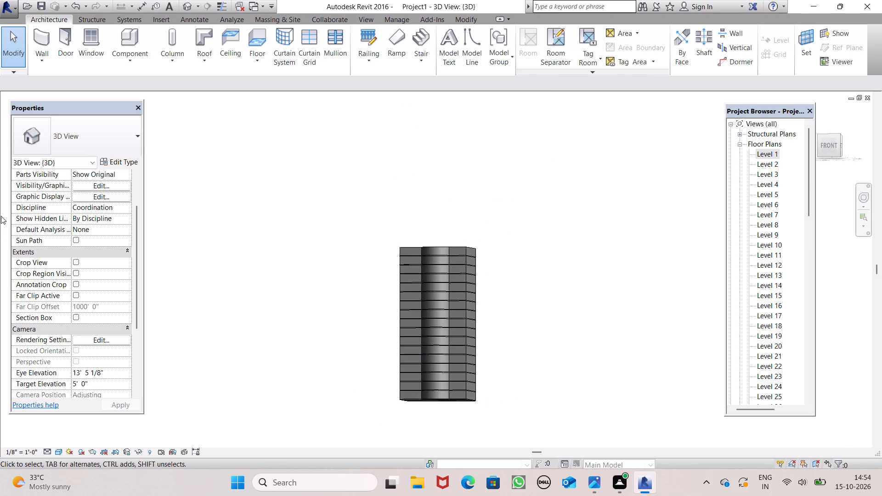
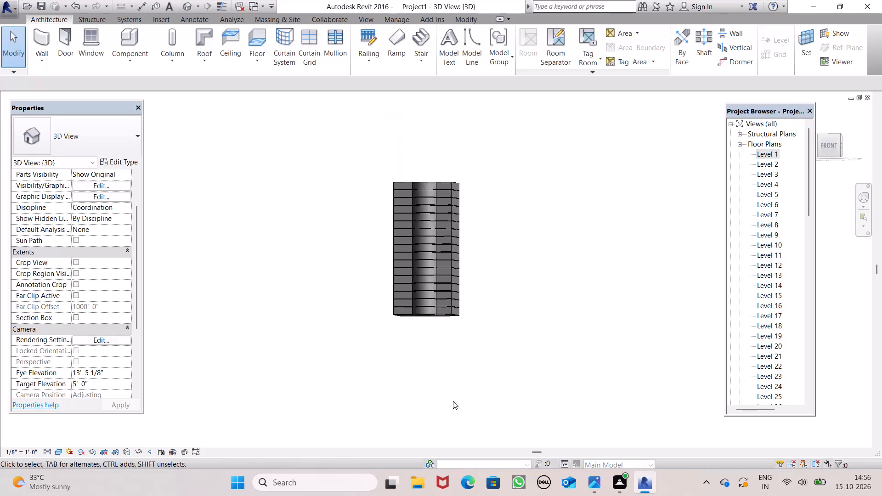
Examine the tower's underside and the front walls around the curved bay up close in the 3D view.
{"action": "middle_click_drag", "start_coordinate": [422, 339], "coordinate": [437, 125]}
{"action": "scroll", "coordinate": [404, 288], "scroll_direction": "up", "scroll_amount": 1, "text": "shift"}
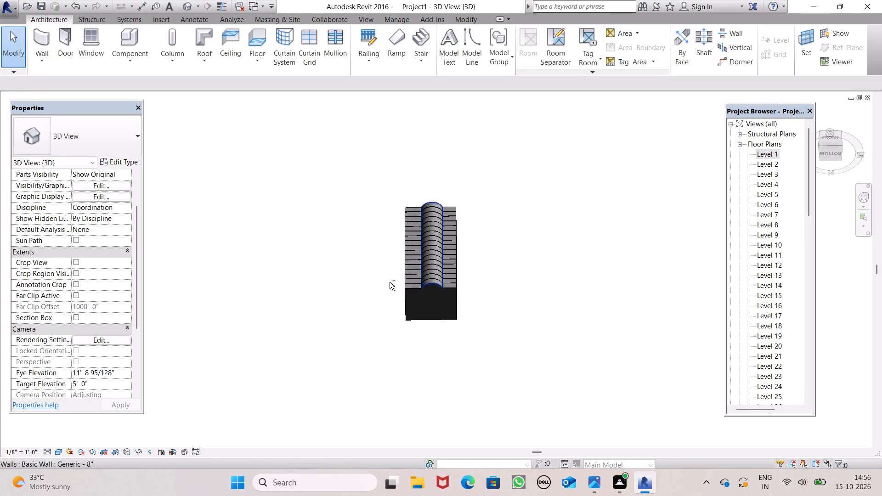
{"action": "scroll", "coordinate": [429, 272], "scroll_direction": "up", "scroll_amount": 12, "text": "shift"}
{"action": "scroll", "coordinate": [438, 294], "scroll_direction": "up", "scroll_amount": 1}
{"action": "middle_click_drag", "start_coordinate": [437, 291], "coordinate": [447, 166]}
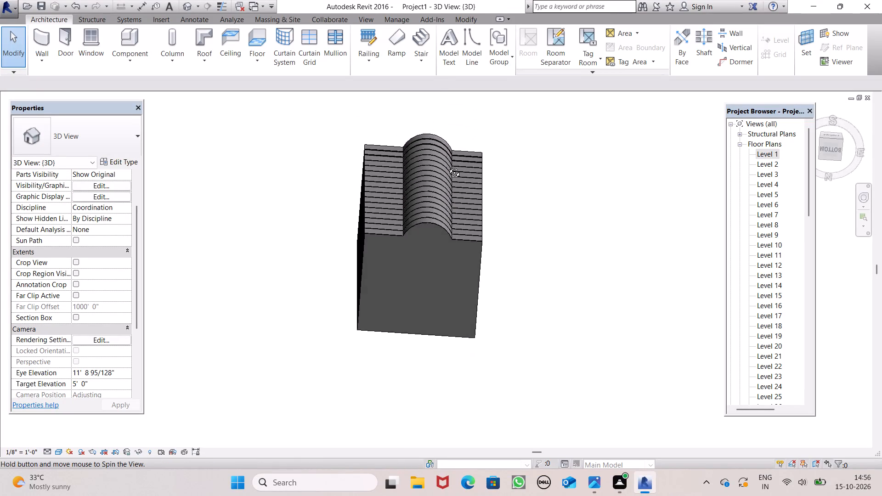
{"action": "middle_click_drag", "start_coordinate": [447, 166], "coordinate": [437, 495]}
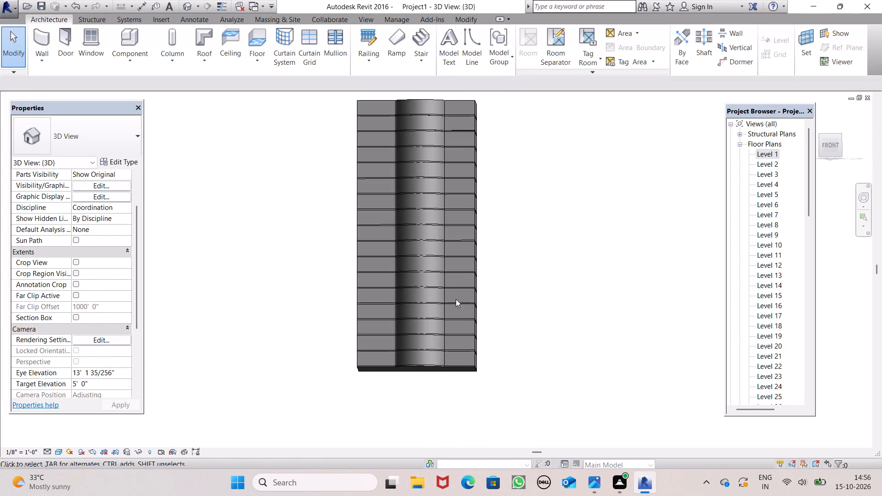
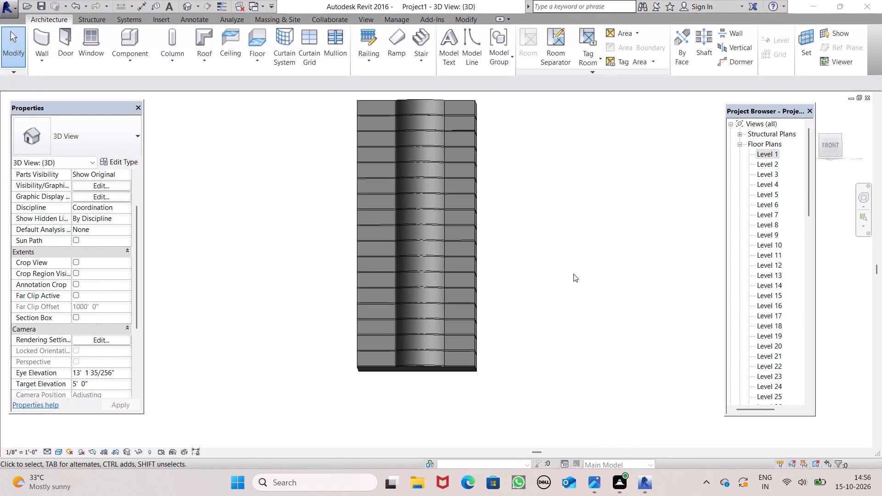
Examine the whole tower's front face and roof in the 3D view.
{"action": "scroll", "coordinate": [488, 107], "scroll_direction": "down", "scroll_amount": 2}
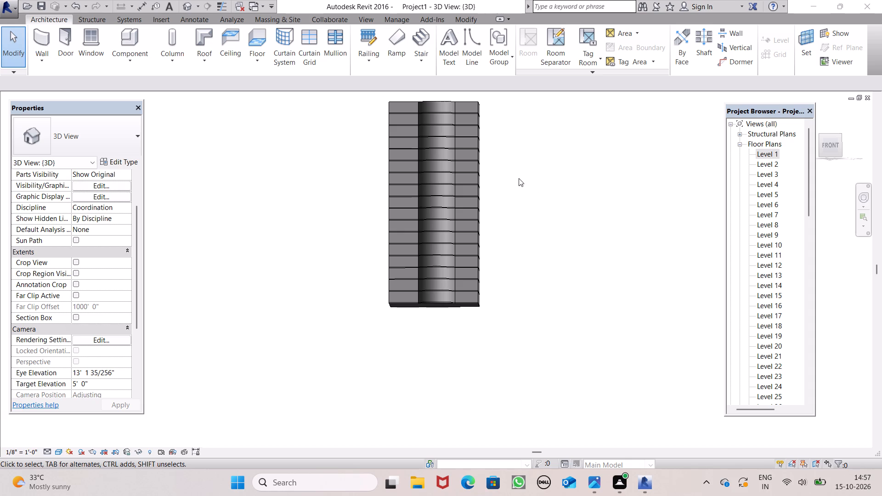
{"action": "scroll", "coordinate": [534, 143], "scroll_direction": "down", "scroll_amount": 1}
{"action": "middle_click_drag", "start_coordinate": [529, 180], "coordinate": [536, 269]}
{"action": "key", "text": "space"}
{"action": "scroll", "coordinate": [535, 253], "scroll_direction": "down", "scroll_amount": 1}
{"action": "middle_click_drag", "start_coordinate": [539, 254], "coordinate": [546, 332]}
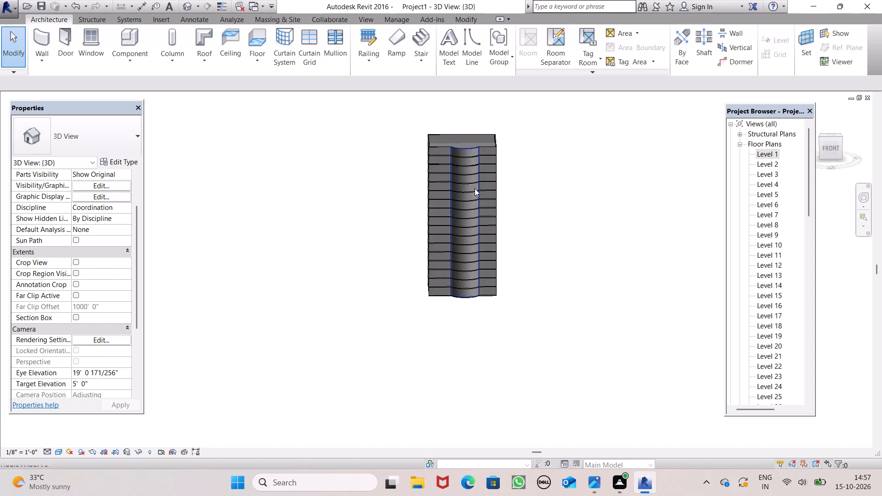
{"action": "scroll", "coordinate": [470, 184], "scroll_direction": "up", "scroll_amount": 4}
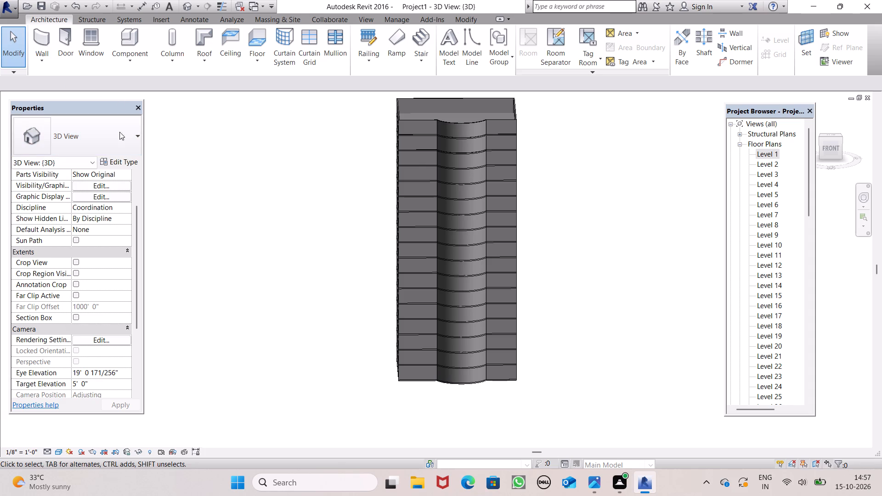
{"action": "left_click", "coordinate": [611, 480]}
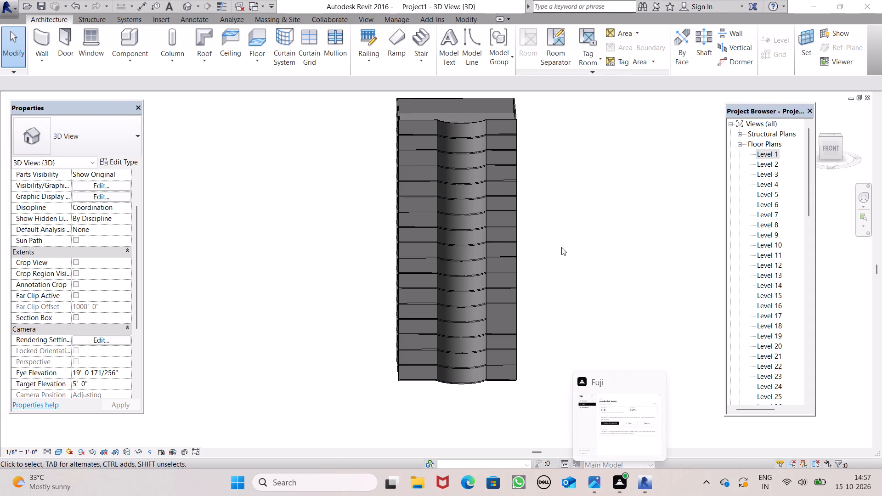
Create an in-place model in the Generic Models category with its default name and begin an extrusion in it.
{"action": "left_click", "coordinate": [123, 62]}
{"action": "left_click", "coordinate": [170, 113]}
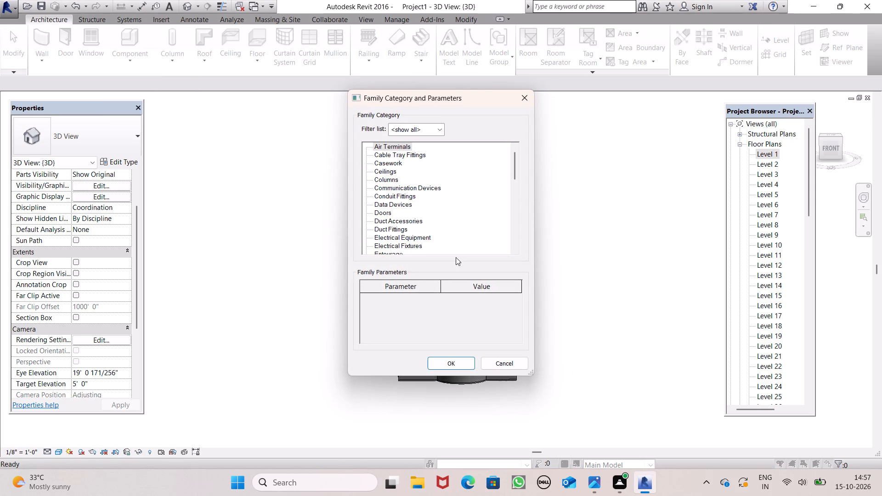
{"action": "scroll", "coordinate": [463, 198], "scroll_direction": "down", "scroll_amount": 6}
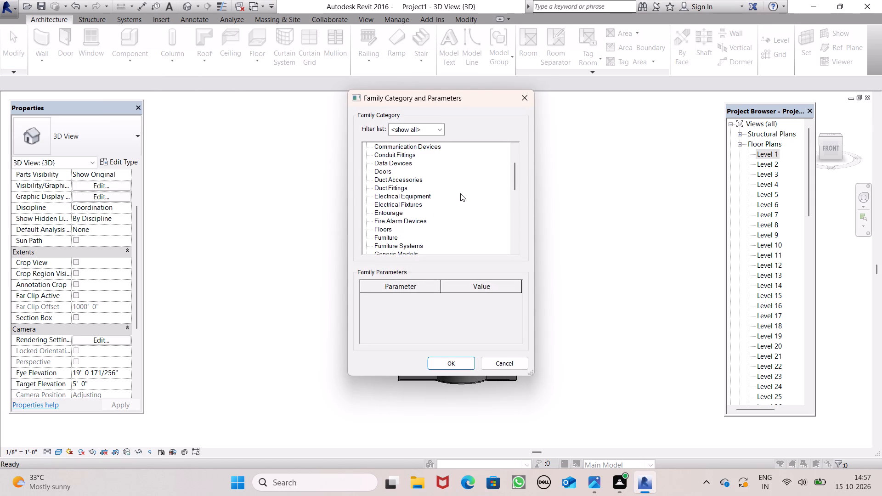
{"action": "scroll", "coordinate": [460, 193], "scroll_direction": "down", "scroll_amount": 4}
{"action": "left_click", "coordinate": [392, 214]}
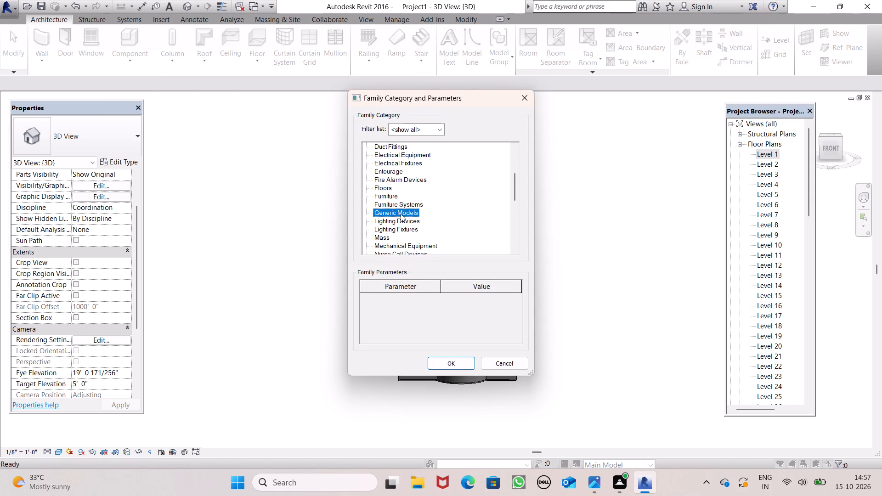
{"action": "left_click", "coordinate": [442, 364]}
{"action": "left_click", "coordinate": [459, 261]}
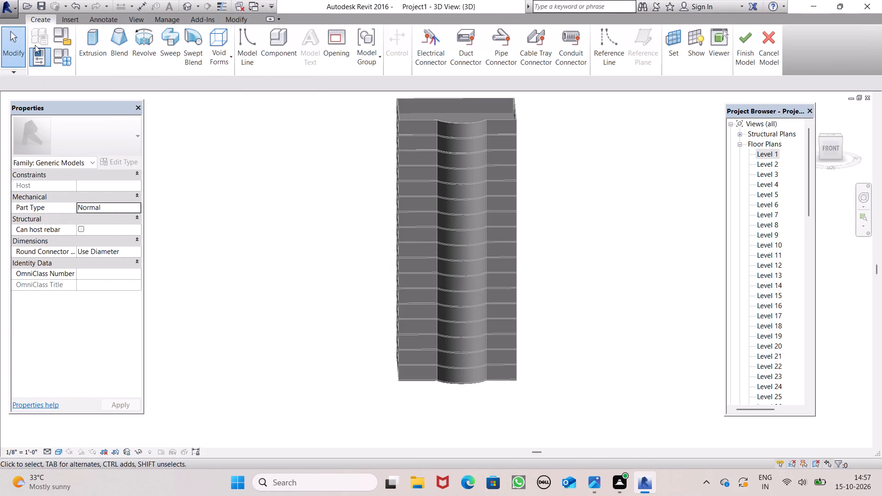
{"action": "left_click", "coordinate": [90, 48]}
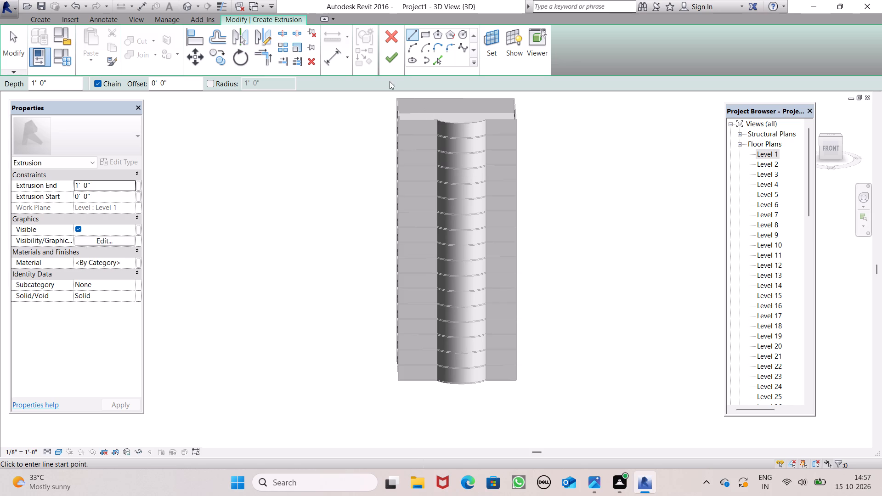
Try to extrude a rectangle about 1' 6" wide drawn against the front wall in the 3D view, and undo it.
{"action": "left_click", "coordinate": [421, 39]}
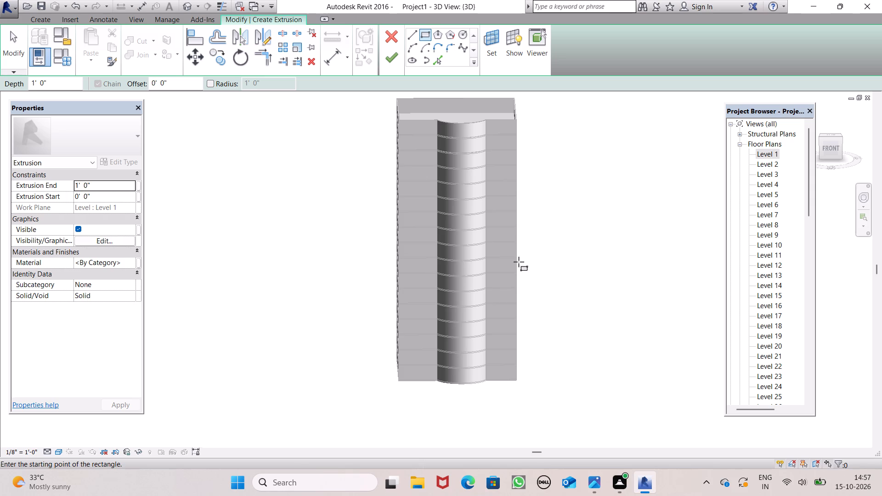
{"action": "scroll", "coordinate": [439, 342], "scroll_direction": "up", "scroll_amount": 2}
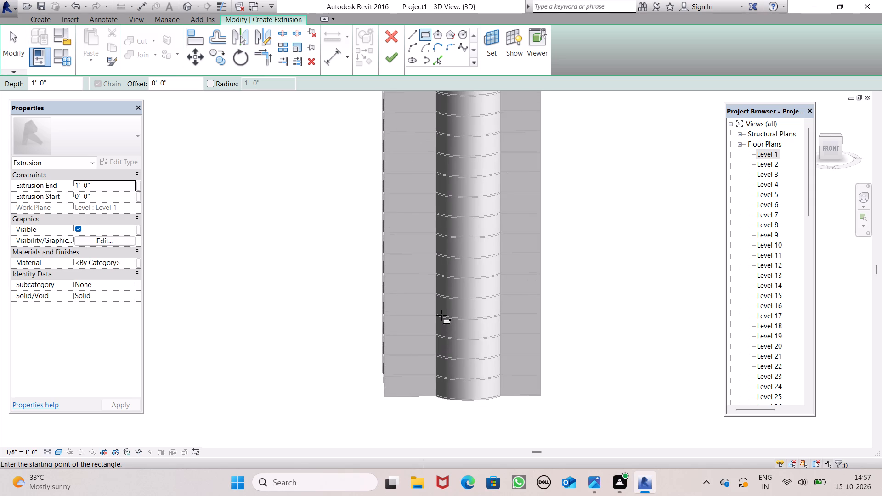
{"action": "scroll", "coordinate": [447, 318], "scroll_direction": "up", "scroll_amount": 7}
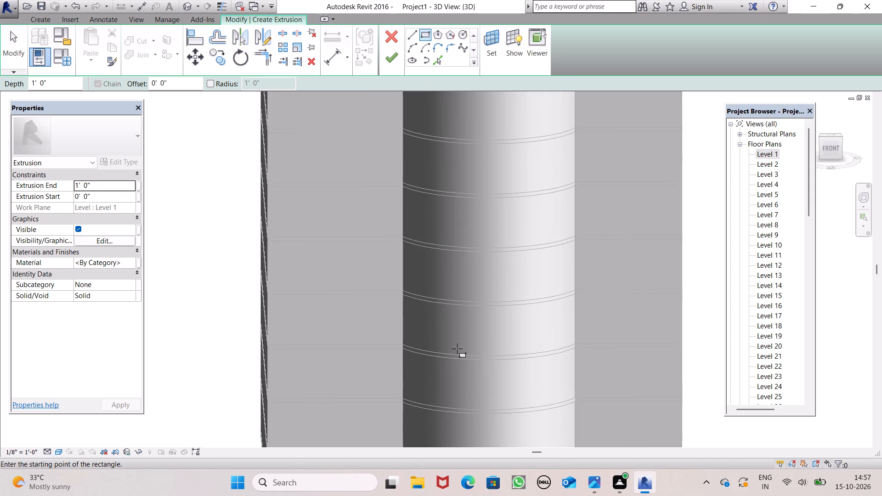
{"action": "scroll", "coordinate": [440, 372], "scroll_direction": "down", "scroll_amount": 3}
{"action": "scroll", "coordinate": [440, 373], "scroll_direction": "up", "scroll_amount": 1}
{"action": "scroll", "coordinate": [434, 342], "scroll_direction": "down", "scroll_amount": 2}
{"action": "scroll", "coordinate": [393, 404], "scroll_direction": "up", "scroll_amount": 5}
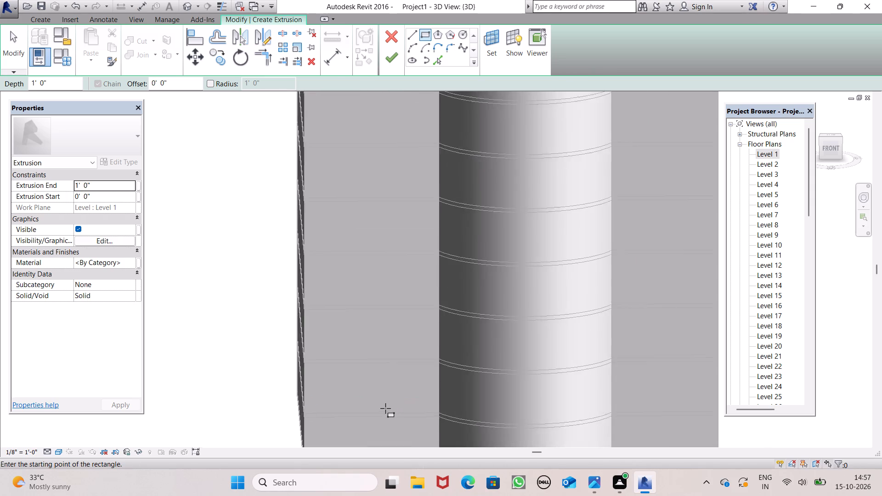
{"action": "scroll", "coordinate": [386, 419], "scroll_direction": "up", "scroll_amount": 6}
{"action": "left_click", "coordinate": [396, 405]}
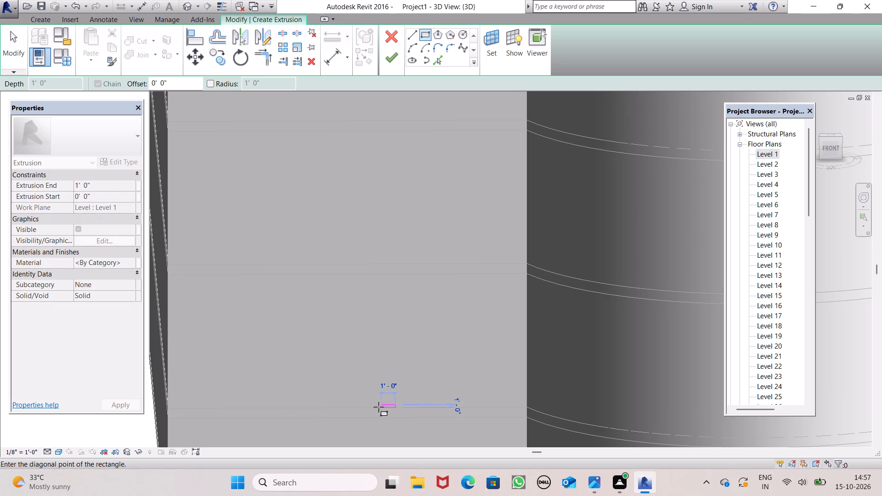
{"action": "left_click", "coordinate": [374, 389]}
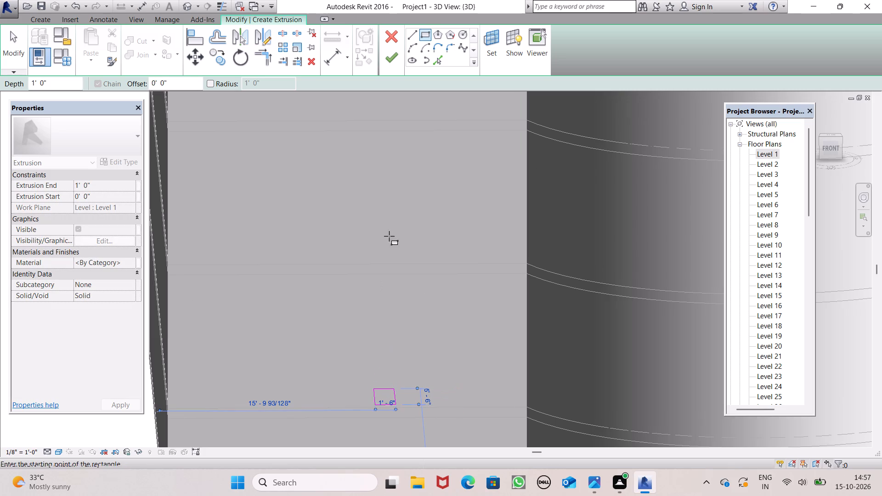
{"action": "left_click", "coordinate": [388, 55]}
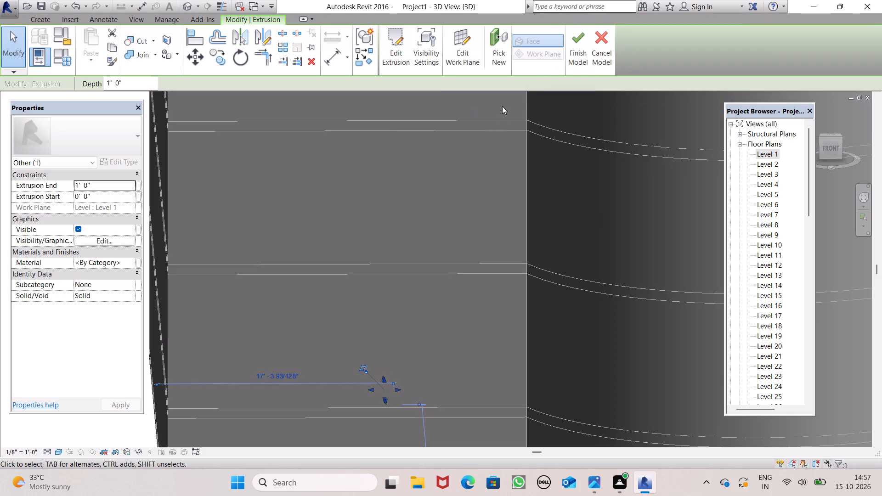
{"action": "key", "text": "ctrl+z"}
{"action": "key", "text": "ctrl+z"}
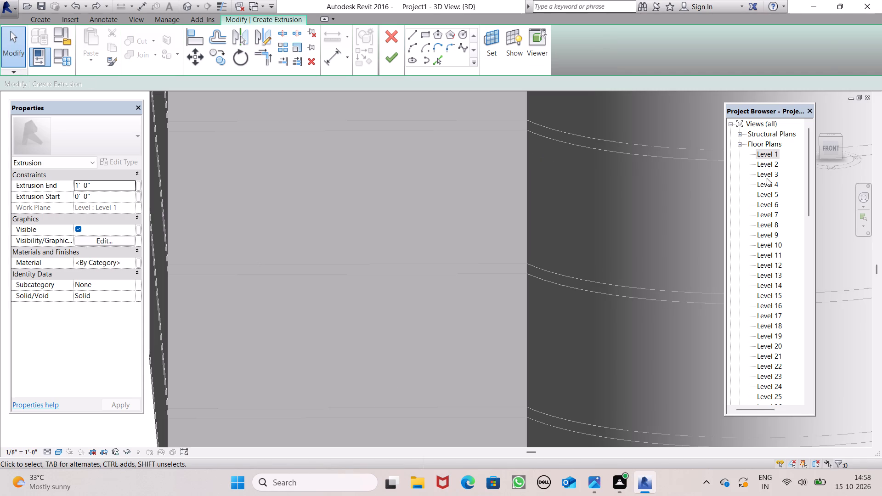
On the Level 2 plan, extrude a 2' 6" by 2' 0" rectangle against the front wall's outer face, left of the curved bay, and finish the model.
{"action": "double_click", "coordinate": [767, 165]}
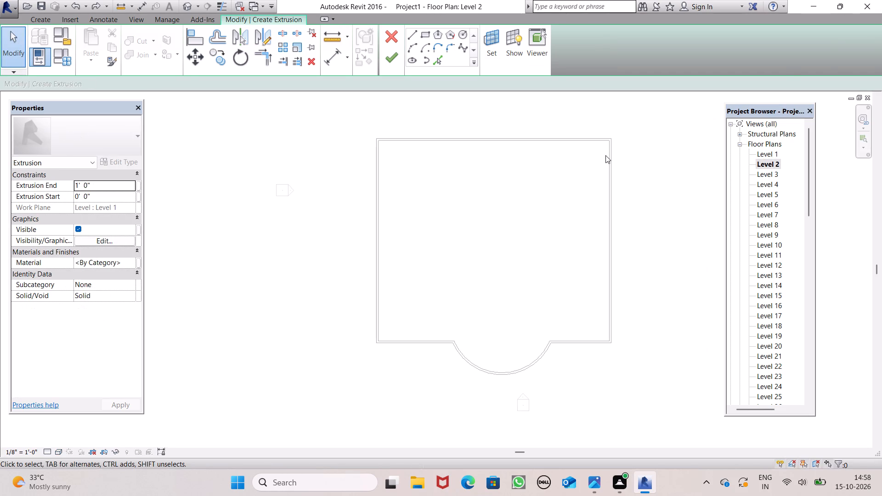
{"action": "left_click", "coordinate": [427, 38]}
{"action": "scroll", "coordinate": [490, 479], "scroll_direction": "up", "scroll_amount": 6}
{"action": "scroll", "coordinate": [503, 321], "scroll_direction": "up", "scroll_amount": 5}
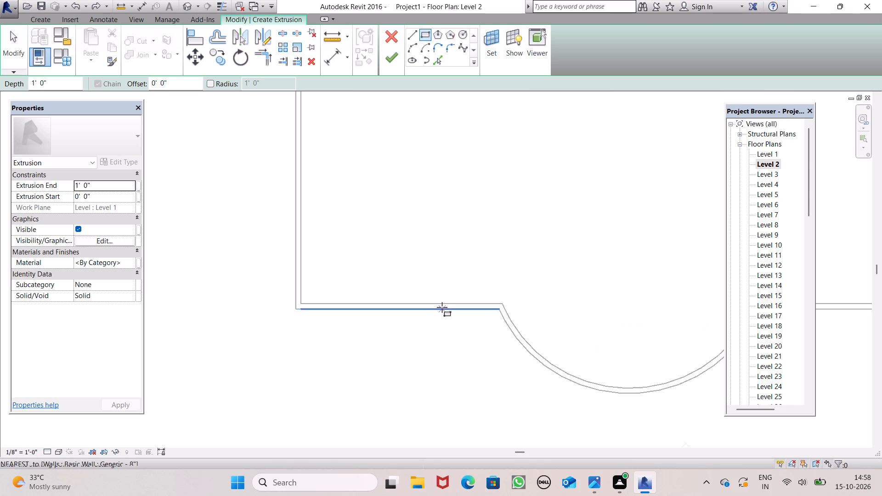
{"action": "left_click_drag", "start_coordinate": [442, 309], "coordinate": [444, 321]}
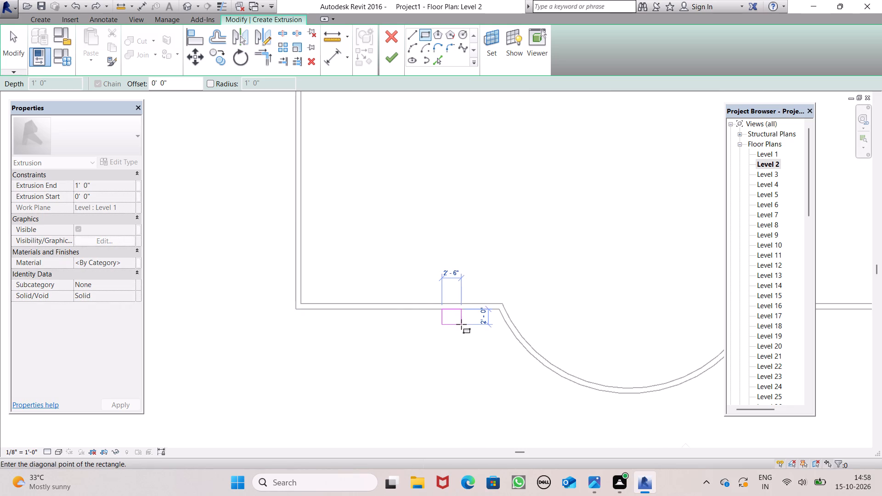
{"action": "left_click", "coordinate": [461, 324]}
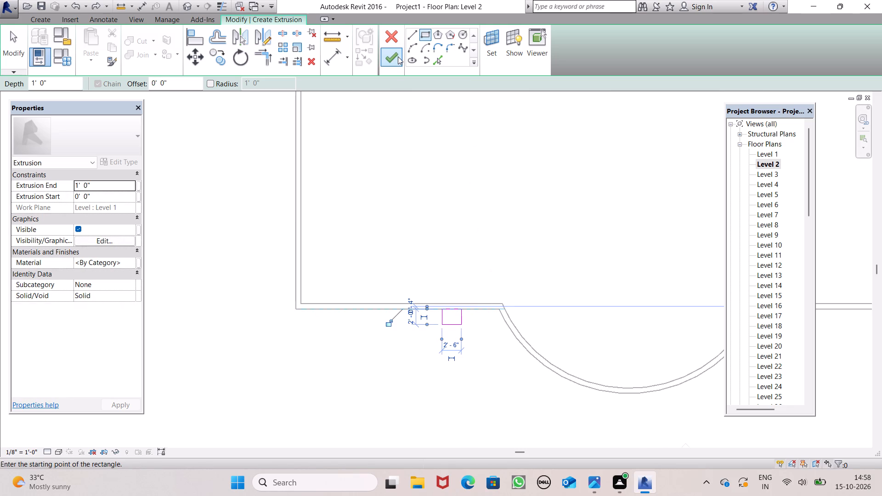
{"action": "left_click", "coordinate": [398, 56]}
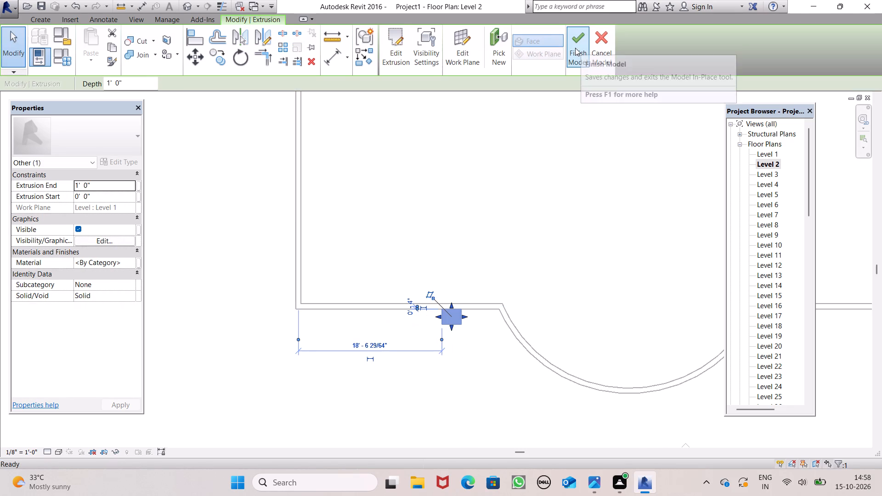
{"action": "left_click", "coordinate": [575, 48]}
In the 3D view, stretch the front-wall block several storeys upward and raise its bottom to the first slab above the base slab.
{"action": "left_click", "coordinate": [184, 6]}
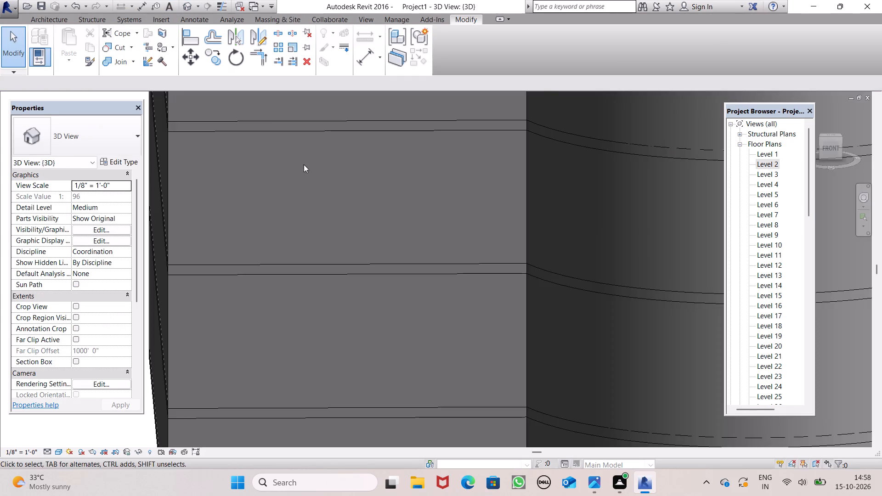
{"action": "scroll", "coordinate": [328, 224], "scroll_direction": "down", "scroll_amount": 5}
{"action": "scroll", "coordinate": [384, 347], "scroll_direction": "up", "scroll_amount": 3}
{"action": "left_click", "coordinate": [382, 408]}
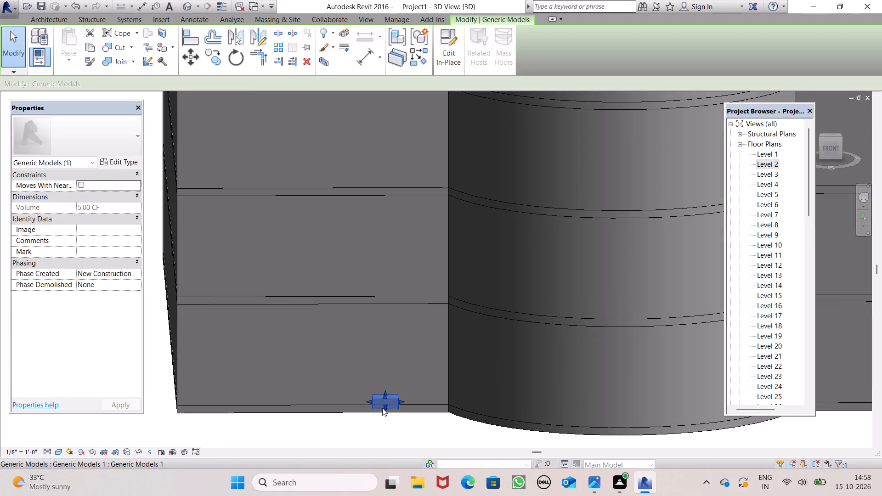
{"action": "scroll", "coordinate": [389, 403], "scroll_direction": "down", "scroll_amount": 4}
{"action": "scroll", "coordinate": [375, 339], "scroll_direction": "up", "scroll_amount": 1}
{"action": "scroll", "coordinate": [375, 344], "scroll_direction": "down", "scroll_amount": 1}
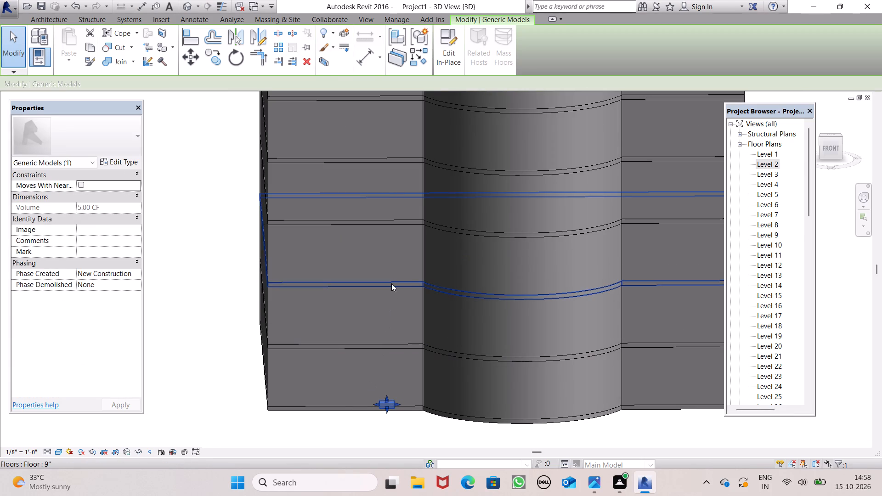
{"action": "scroll", "coordinate": [391, 291], "scroll_direction": "down", "scroll_amount": 1}
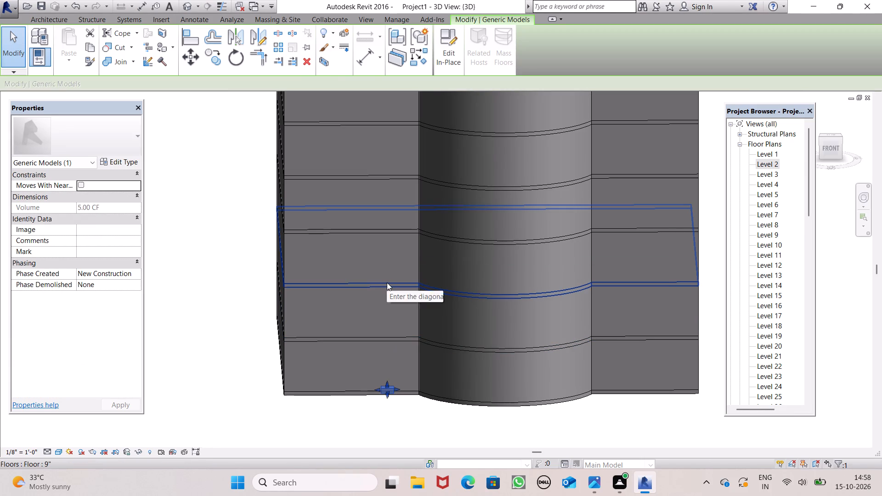
{"action": "left_click_drag", "start_coordinate": [385, 382], "coordinate": [364, 244]}
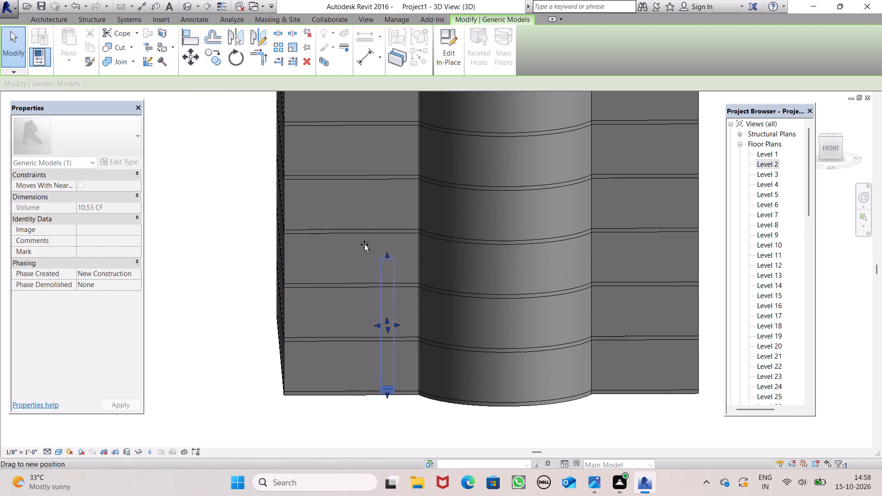
{"action": "left_click_drag", "start_coordinate": [364, 244], "coordinate": [397, 67]}
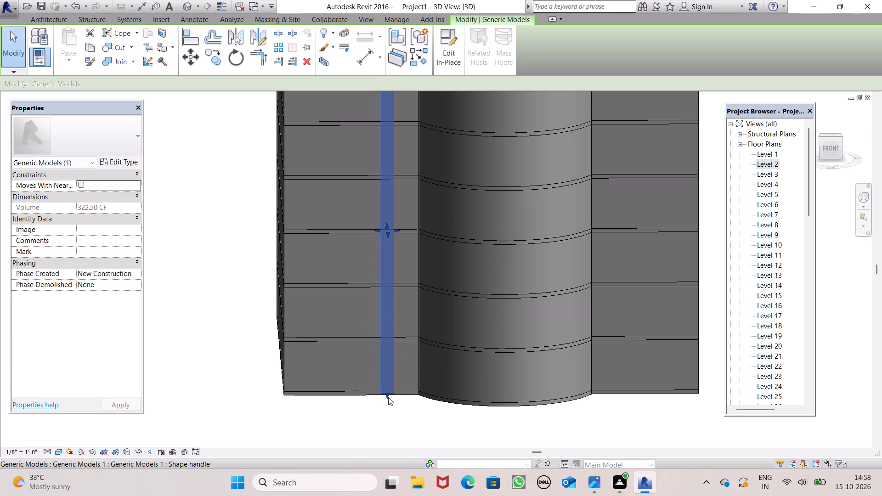
{"action": "left_click_drag", "start_coordinate": [385, 395], "coordinate": [388, 336]}
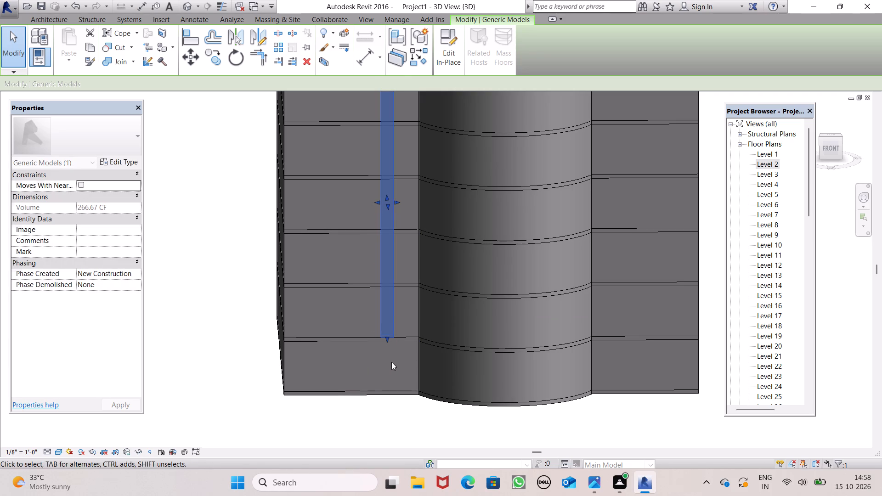
Examine the strip's bottom end against the first slab above the base slab, from the front and from the side.
{"action": "scroll", "coordinate": [380, 319], "scroll_direction": "up", "scroll_amount": 10}
{"action": "middle_click_drag", "start_coordinate": [398, 362], "coordinate": [350, 366]}
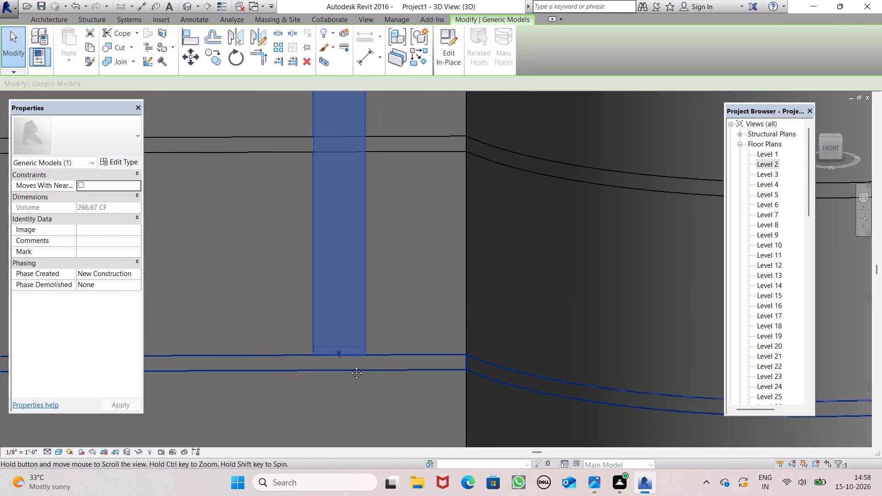
{"action": "middle_click_drag", "start_coordinate": [350, 366], "coordinate": [349, 366]}
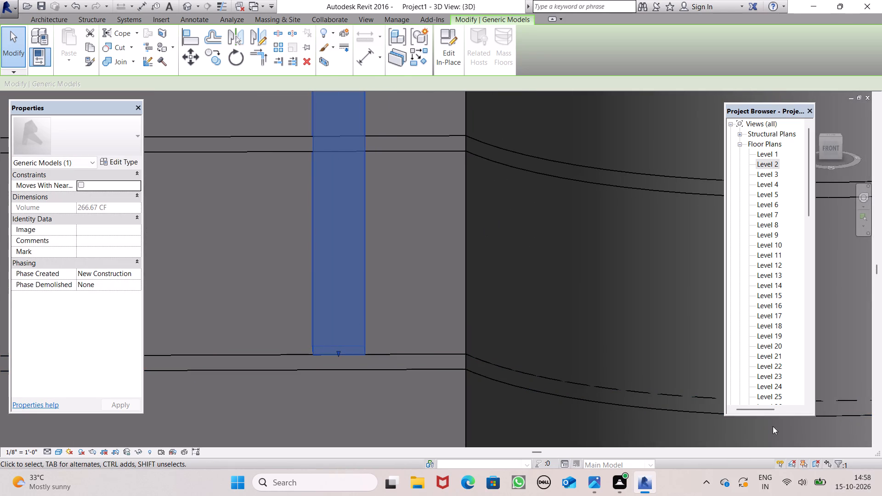
{"action": "scroll", "coordinate": [286, 158], "scroll_direction": "down", "scroll_amount": 5}
{"action": "scroll", "coordinate": [329, 217], "scroll_direction": "down", "scroll_amount": 1}
{"action": "scroll", "coordinate": [329, 218], "scroll_direction": "up", "scroll_amount": 1}
{"action": "scroll", "coordinate": [329, 219], "scroll_direction": "down", "scroll_amount": 1}
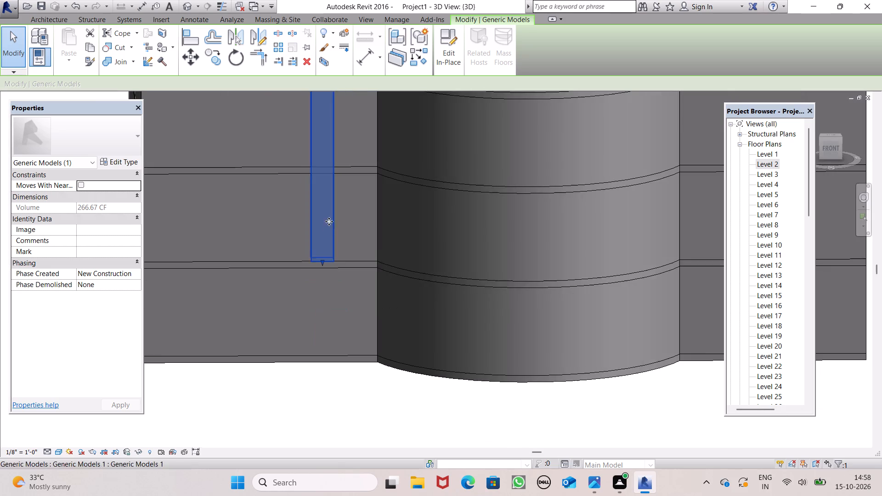
{"action": "middle_click_drag", "start_coordinate": [349, 271], "coordinate": [453, 298]}
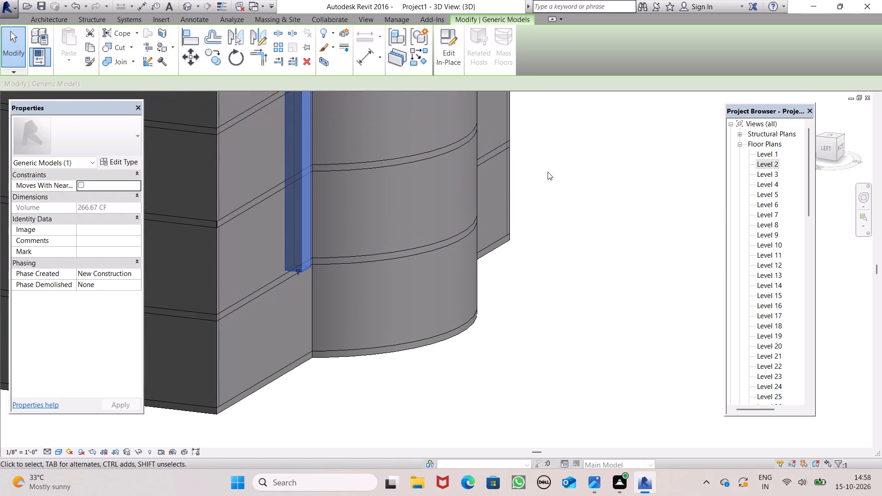
Stretch the facade strip's top upward over the remaining storeys until it meets the top edge of the tower's front wall.
{"action": "scroll", "coordinate": [548, 172], "scroll_direction": "down", "scroll_amount": 1}
{"action": "scroll", "coordinate": [618, 225], "scroll_direction": "down", "scroll_amount": 11}
{"action": "middle_click_drag", "start_coordinate": [605, 247], "coordinate": [584, 281]}
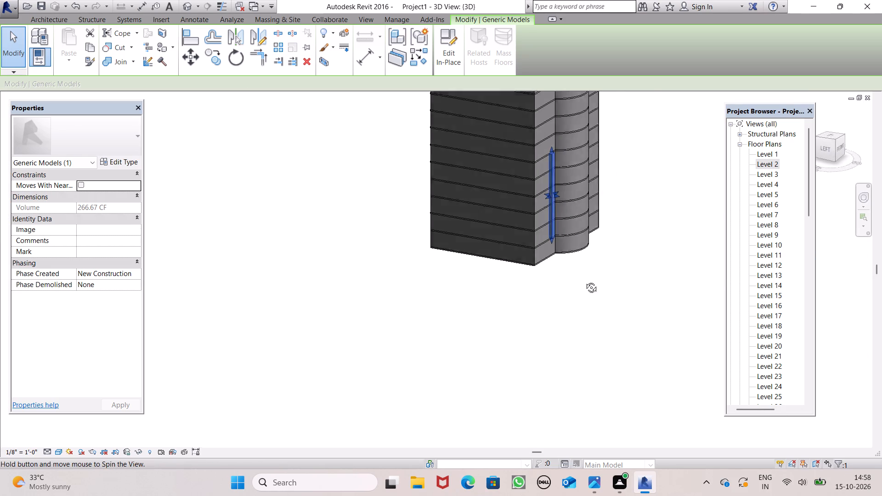
{"action": "middle_click_drag", "start_coordinate": [584, 281], "coordinate": [452, 293]}
{"action": "scroll", "coordinate": [509, 225], "scroll_direction": "down", "scroll_amount": 2}
{"action": "scroll", "coordinate": [509, 248], "scroll_direction": "up", "scroll_amount": 1}
{"action": "scroll", "coordinate": [521, 237], "scroll_direction": "down", "scroll_amount": 1}
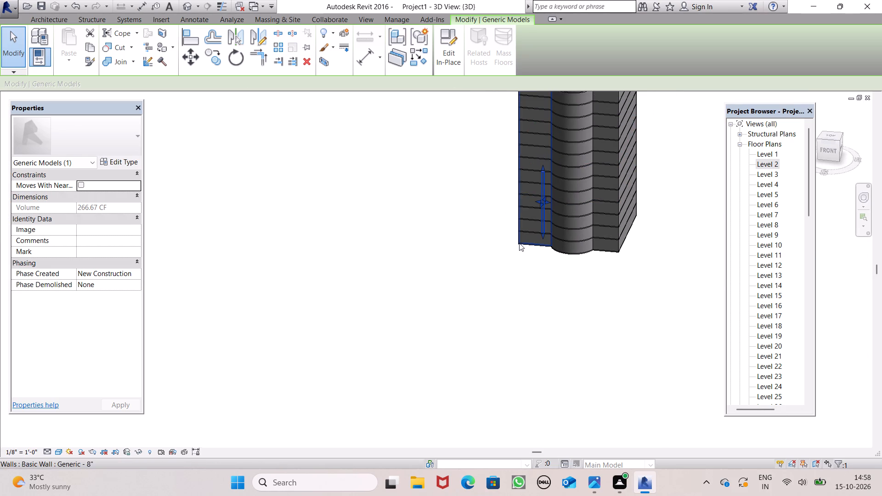
{"action": "scroll", "coordinate": [532, 149], "scroll_direction": "up", "scroll_amount": 12}
{"action": "scroll", "coordinate": [555, 197], "scroll_direction": "up", "scroll_amount": 2}
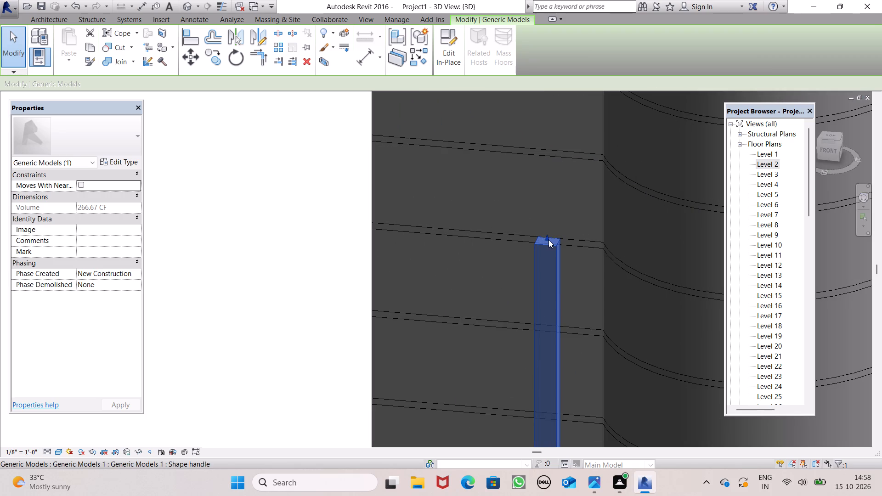
{"action": "left_click_drag", "start_coordinate": [548, 236], "coordinate": [569, 77]}
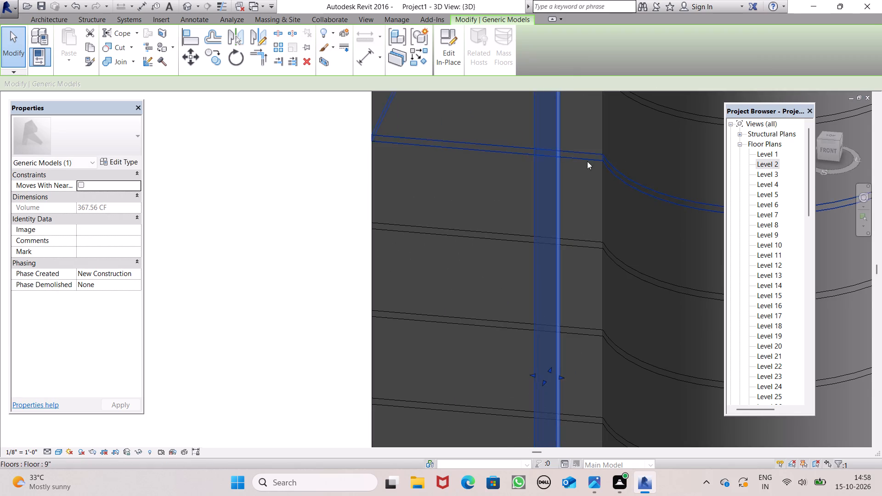
{"action": "scroll", "coordinate": [587, 184], "scroll_direction": "down", "scroll_amount": 6}
{"action": "scroll", "coordinate": [582, 267], "scroll_direction": "down", "scroll_amount": 8}
{"action": "scroll", "coordinate": [571, 144], "scroll_direction": "up", "scroll_amount": 7}
{"action": "scroll", "coordinate": [632, 270], "scroll_direction": "down", "scroll_amount": 2}
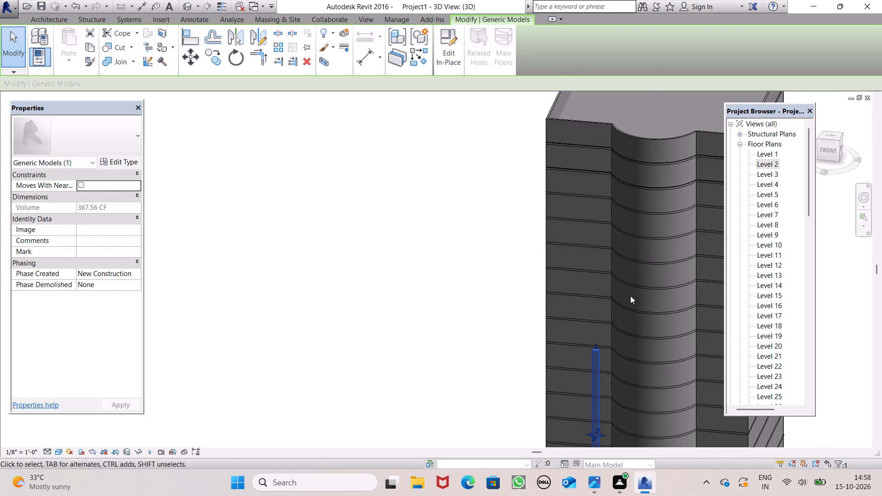
{"action": "left_click_drag", "start_coordinate": [594, 345], "coordinate": [590, 306]}
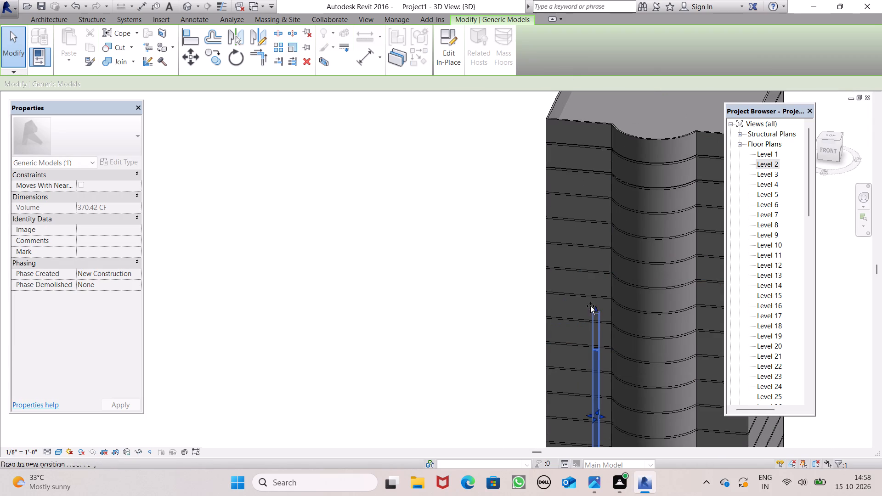
{"action": "left_click_drag", "start_coordinate": [590, 306], "coordinate": [564, 123]}
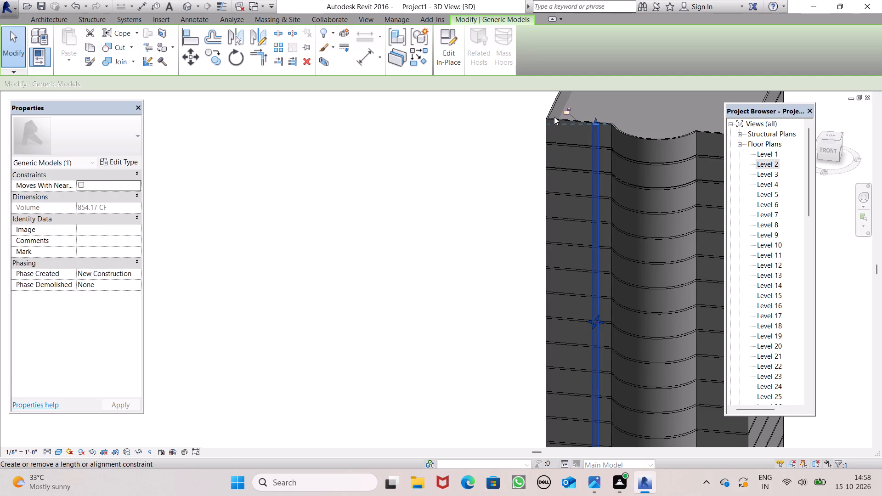
{"action": "left_click", "coordinate": [456, 151]}
Examine the strip's top end against the top edge of the front wall.
{"action": "scroll", "coordinate": [463, 181], "scroll_direction": "down", "scroll_amount": 2}
{"action": "scroll", "coordinate": [592, 175], "scroll_direction": "up", "scroll_amount": 7}
{"action": "scroll", "coordinate": [599, 201], "scroll_direction": "down", "scroll_amount": 1}
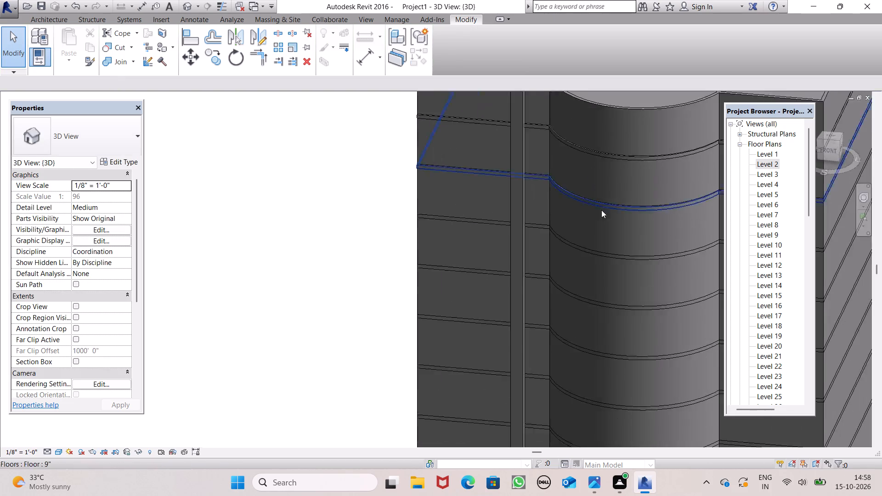
{"action": "scroll", "coordinate": [601, 210], "scroll_direction": "down", "scroll_amount": 3}
{"action": "scroll", "coordinate": [567, 147], "scroll_direction": "up", "scroll_amount": 6}
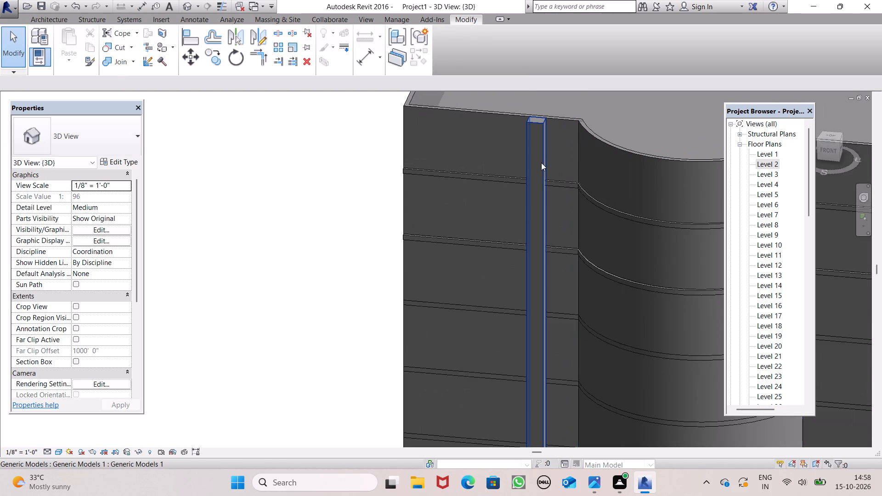
{"action": "scroll", "coordinate": [555, 130], "scroll_direction": "down", "scroll_amount": 6}
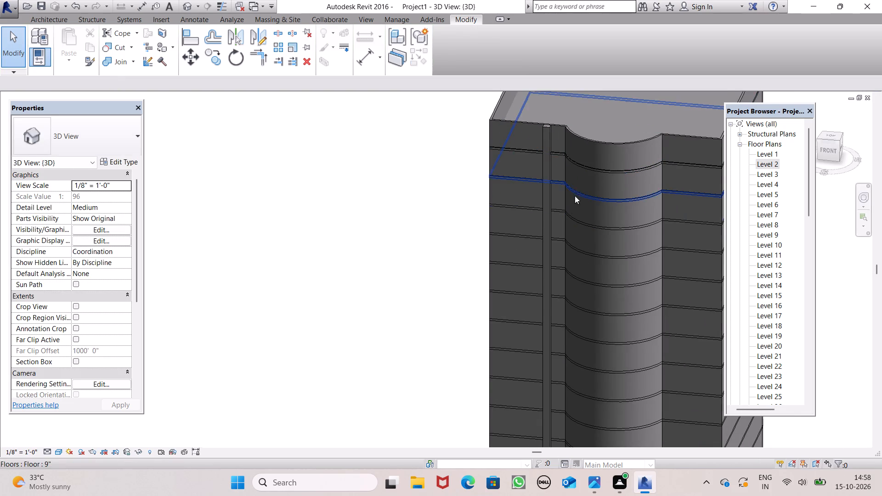
{"action": "scroll", "coordinate": [575, 196], "scroll_direction": "down", "scroll_amount": 1}
Widen the strip by stretching its outer side face away from the curved bay, toward the tower's corner.
{"action": "middle_click_drag", "start_coordinate": [561, 266], "coordinate": [650, 269], "text": "shift"}
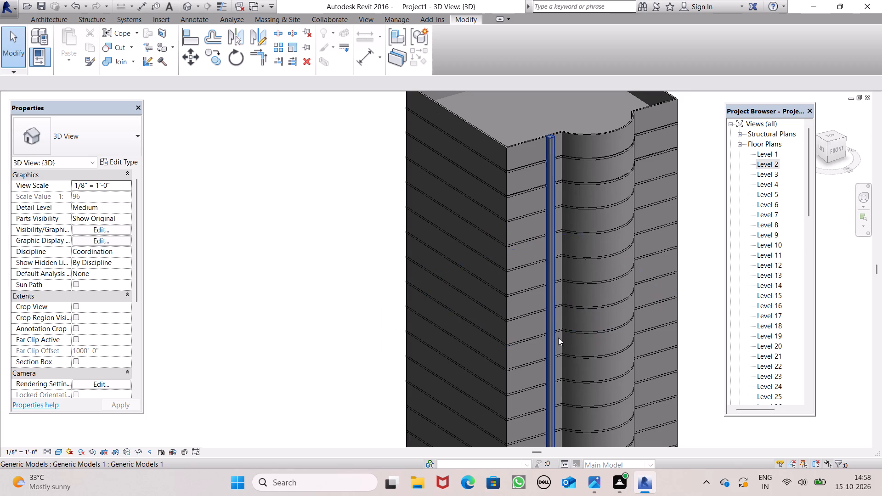
{"action": "double_click", "coordinate": [554, 337]}
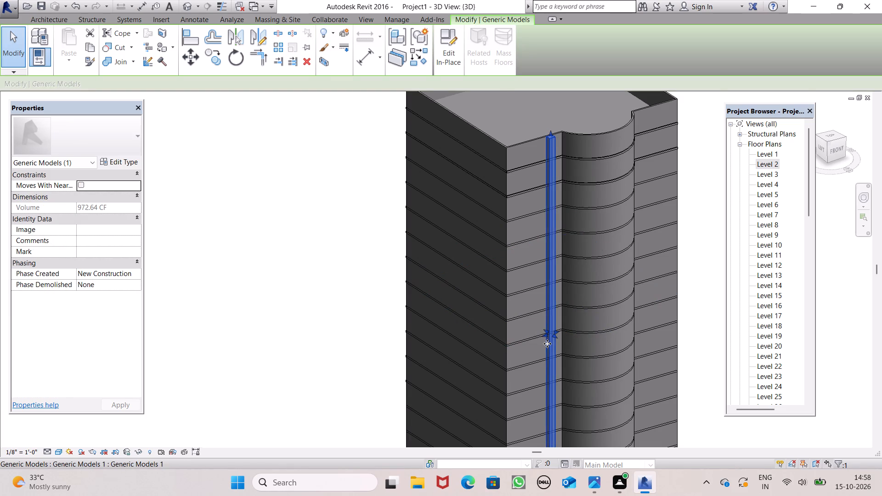
{"action": "scroll", "coordinate": [547, 344], "scroll_direction": "up", "scroll_amount": 6}
{"action": "left_click_drag", "start_coordinate": [546, 325], "coordinate": [537, 332]}
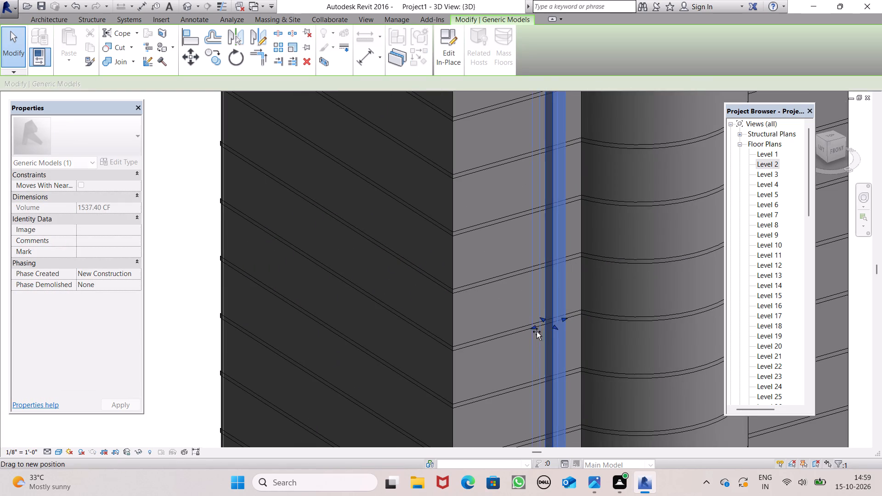
{"action": "left_click_drag", "start_coordinate": [537, 332], "coordinate": [526, 335]}
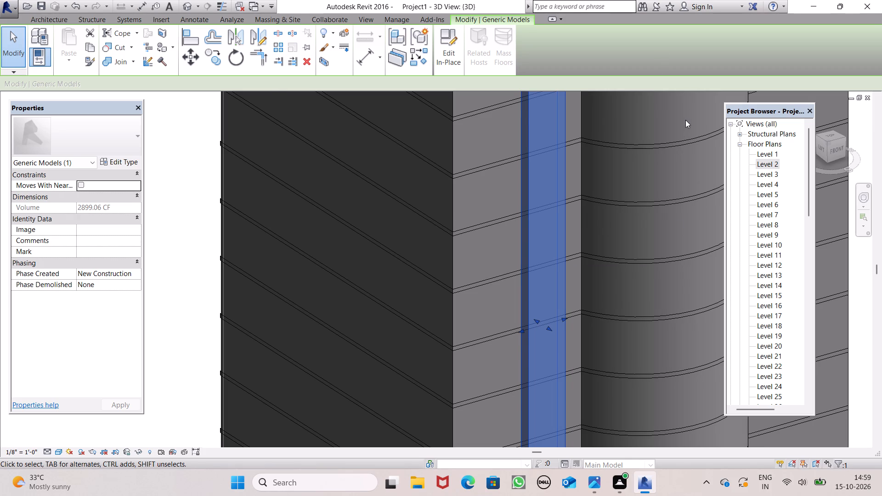
Narrow the strip to roughly half its width by pulling its bay-side face away from the curved bay.
{"action": "scroll", "coordinate": [686, 122], "scroll_direction": "down", "scroll_amount": 10}
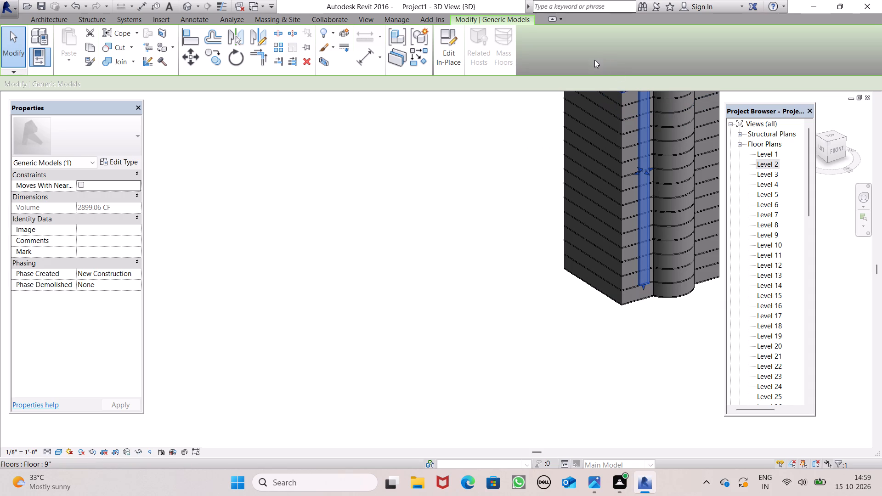
{"action": "scroll", "coordinate": [458, 220], "scroll_direction": "down", "scroll_amount": 1}
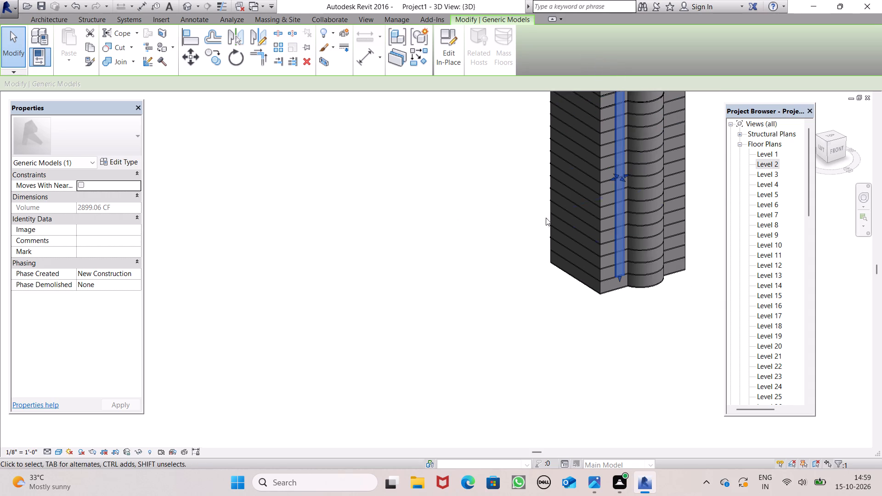
{"action": "scroll", "coordinate": [619, 193], "scroll_direction": "up", "scroll_amount": 1}
{"action": "scroll", "coordinate": [552, 262], "scroll_direction": "down", "scroll_amount": 5}
{"action": "scroll", "coordinate": [627, 196], "scroll_direction": "up", "scroll_amount": 4}
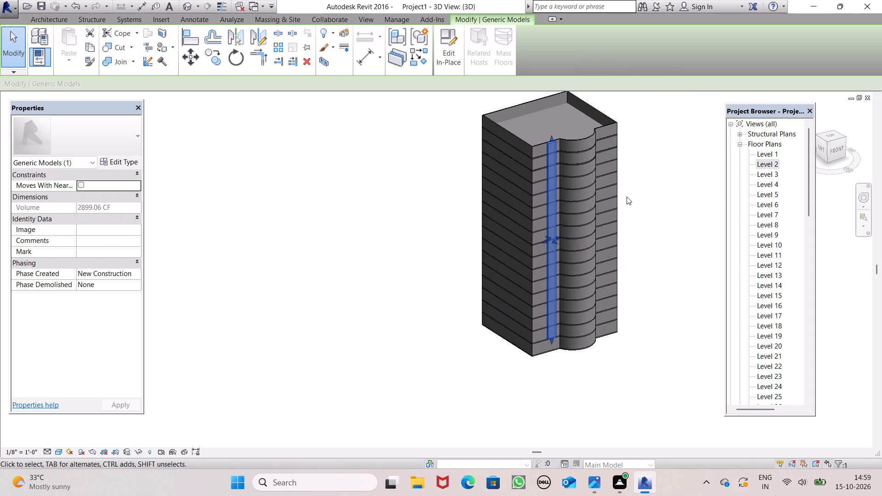
{"action": "scroll", "coordinate": [622, 205], "scroll_direction": "up", "scroll_amount": 3}
{"action": "scroll", "coordinate": [618, 206], "scroll_direction": "down", "scroll_amount": 1}
{"action": "middle_click_drag", "start_coordinate": [608, 231], "coordinate": [531, 235], "text": "shift"}
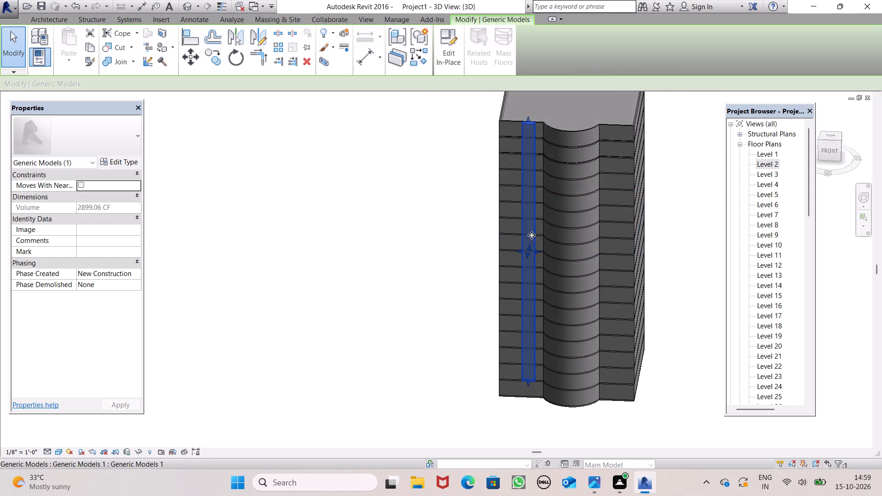
{"action": "scroll", "coordinate": [530, 247], "scroll_direction": "up", "scroll_amount": 1}
{"action": "scroll", "coordinate": [534, 252], "scroll_direction": "down", "scroll_amount": 1}
{"action": "scroll", "coordinate": [534, 252], "scroll_direction": "up", "scroll_amount": 8}
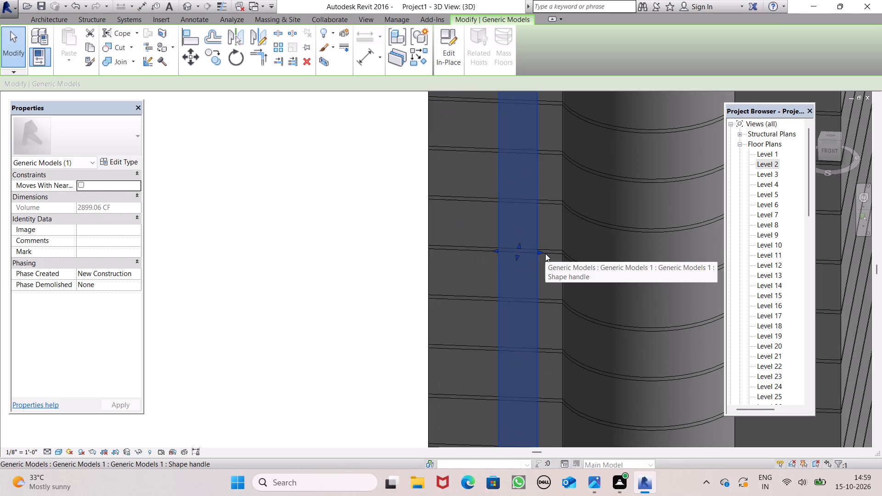
{"action": "left_click_drag", "start_coordinate": [538, 251], "coordinate": [522, 254]}
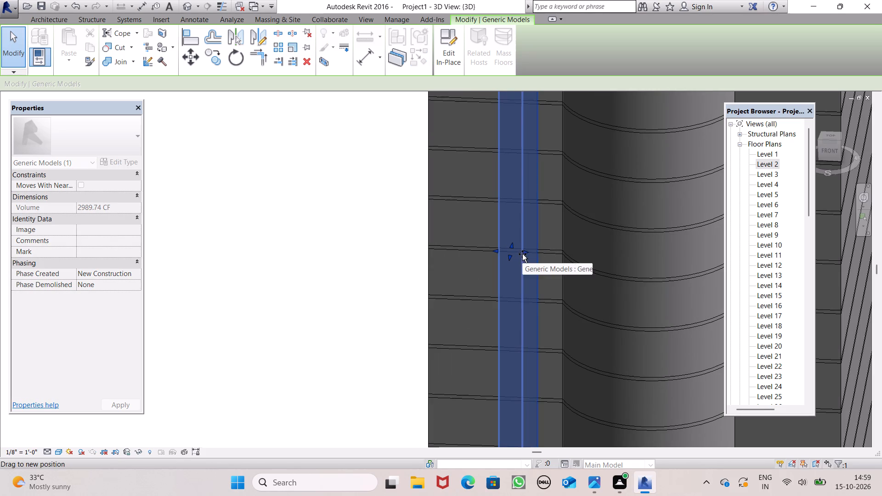
{"action": "left_click_drag", "start_coordinate": [522, 254], "coordinate": [517, 256]}
{"action": "left_click", "coordinate": [413, 237]}
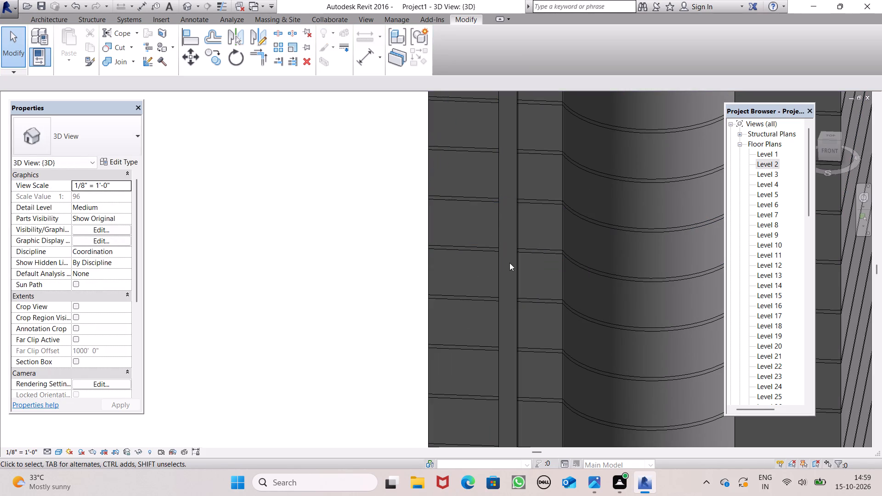
Deepen the strip by stretching its front face outward from the facade, and check the projection from the side.
{"action": "left_click", "coordinate": [511, 261]}
{"action": "left_click", "coordinate": [502, 272]}
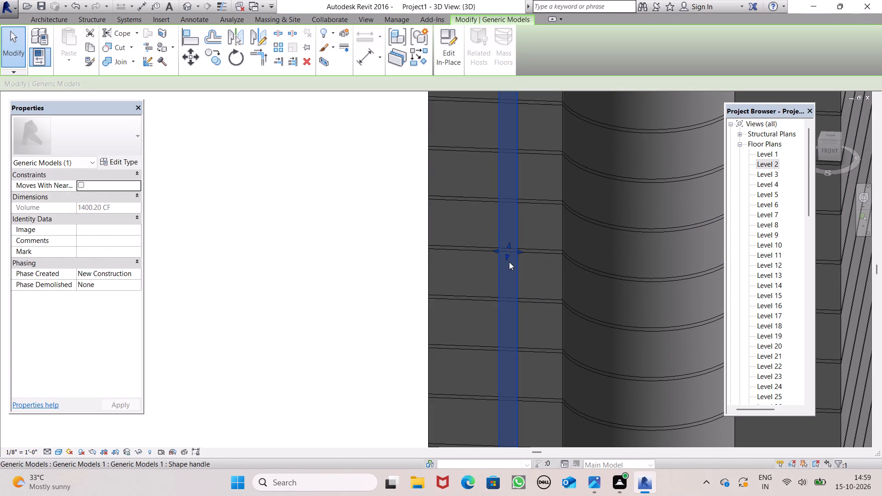
{"action": "left_click_drag", "start_coordinate": [507, 260], "coordinate": [503, 266]}
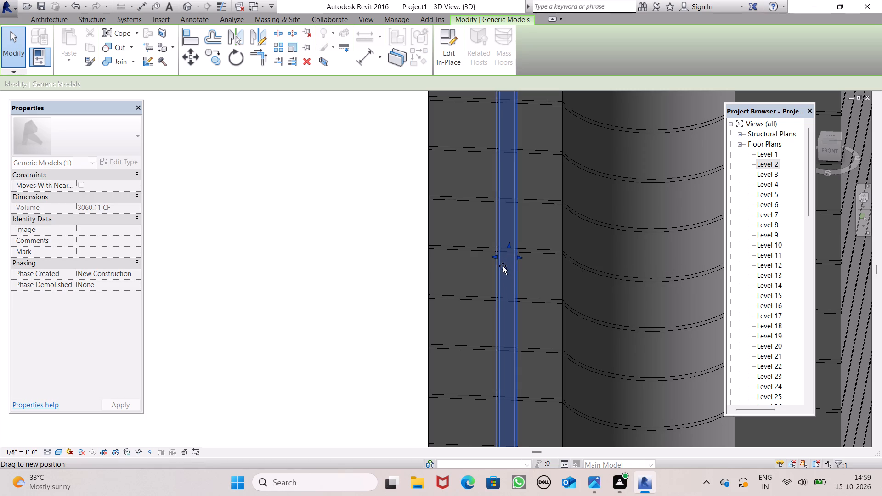
{"action": "left_click_drag", "start_coordinate": [503, 266], "coordinate": [502, 266]}
{"action": "left_click", "coordinate": [383, 237]}
{"action": "scroll", "coordinate": [495, 268], "scroll_direction": "down", "scroll_amount": 3}
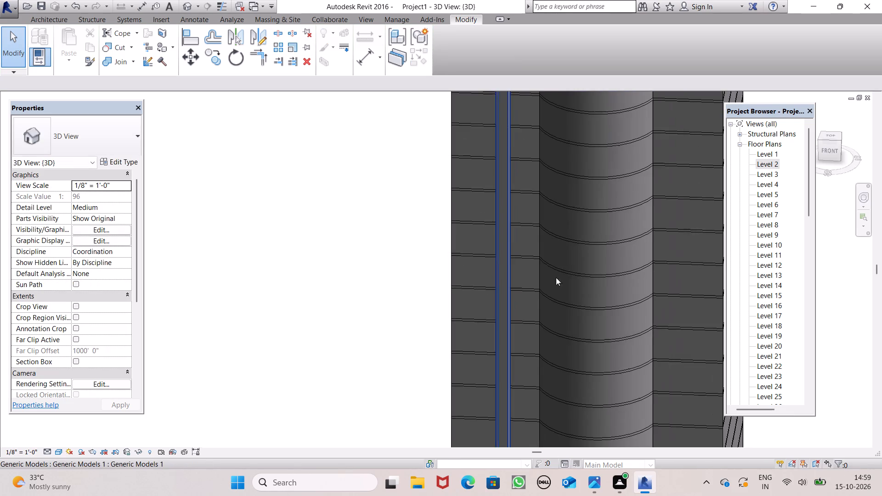
{"action": "scroll", "coordinate": [595, 269], "scroll_direction": "down", "scroll_amount": 3}
{"action": "scroll", "coordinate": [723, 140], "scroll_direction": "down", "scroll_amount": 2}
{"action": "middle_click_drag", "start_coordinate": [721, 202], "coordinate": [621, 213]}
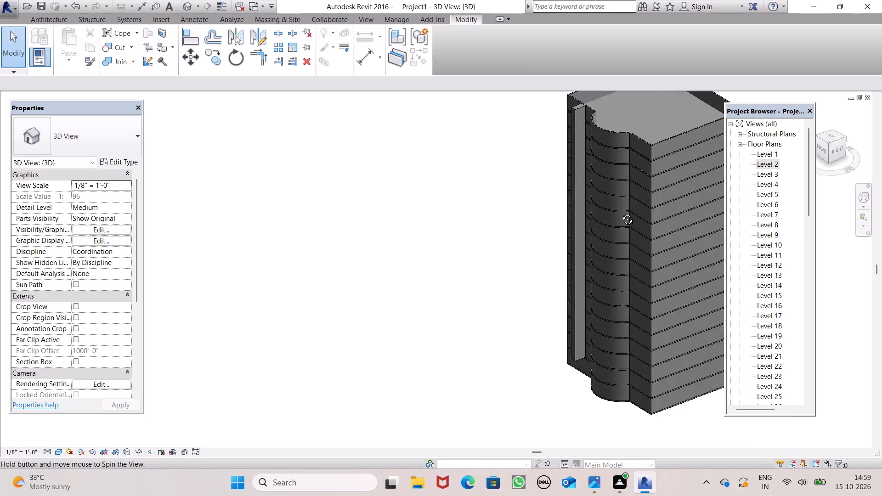
{"action": "middle_click_drag", "start_coordinate": [621, 213], "coordinate": [736, 184]}
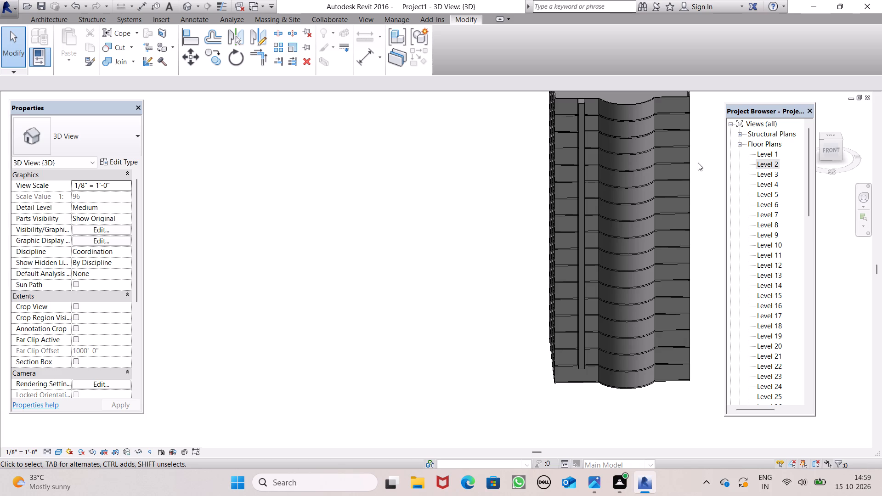
Widen the full-height strip by stretching its bay-side face toward the curved bay.
{"action": "scroll", "coordinate": [513, 157], "scroll_direction": "down", "scroll_amount": 2}
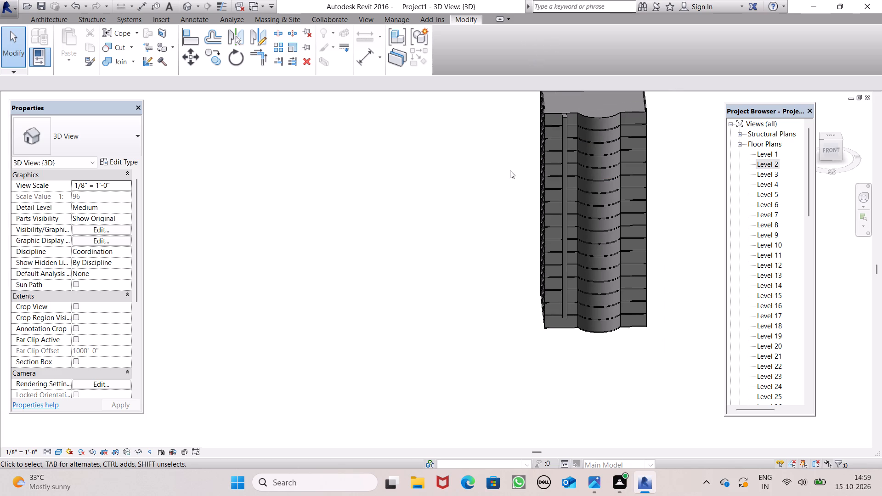
{"action": "scroll", "coordinate": [651, 167], "scroll_direction": "up", "scroll_amount": 1}
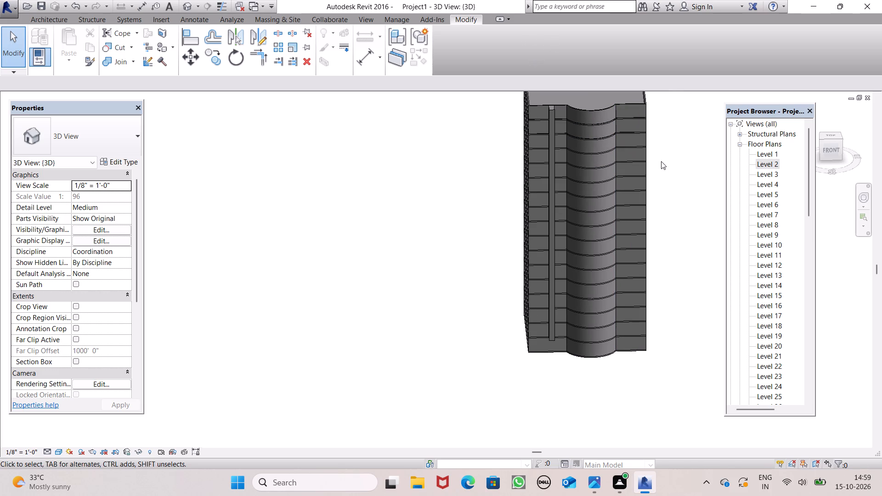
{"action": "scroll", "coordinate": [661, 161], "scroll_direction": "up", "scroll_amount": 1}
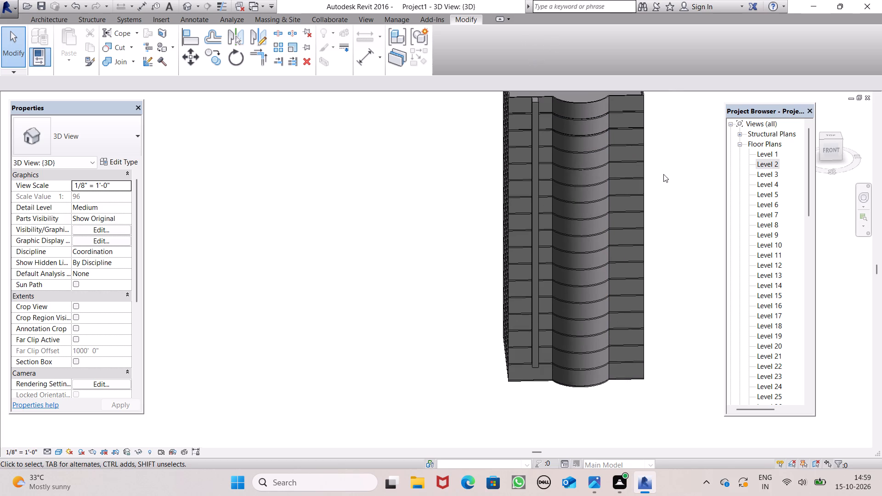
{"action": "scroll", "coordinate": [506, 231], "scroll_direction": "up", "scroll_amount": 2}
{"action": "left_click", "coordinate": [537, 237]}
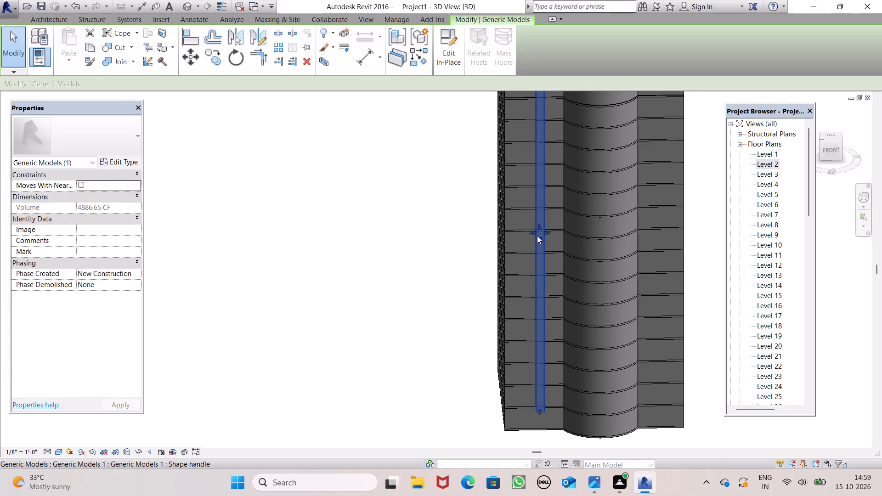
{"action": "left_click", "coordinate": [546, 232]}
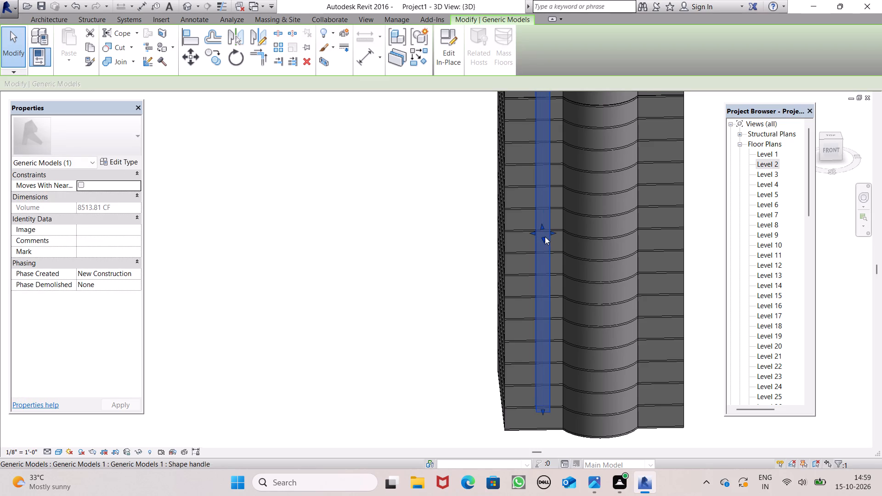
Reduce the full-height strip's projection by pulling its front face slightly back toward the facade.
{"action": "left_click", "coordinate": [544, 238]}
{"action": "left_click", "coordinate": [454, 232]}
Examine the reshaped strip and curved bay on the tower's front facade from several angles.
{"action": "scroll", "coordinate": [657, 228], "scroll_direction": "down", "scroll_amount": 1}
{"action": "middle_click_drag", "start_coordinate": [651, 254], "coordinate": [613, 273], "text": "shift"}
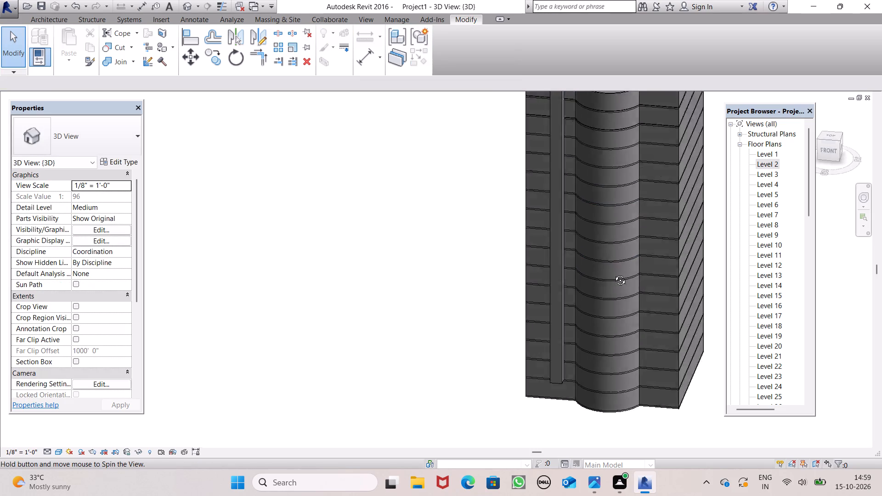
{"action": "middle_click_drag", "start_coordinate": [613, 273], "coordinate": [611, 260], "text": "shift"}
{"action": "scroll", "coordinate": [611, 228], "scroll_direction": "down", "scroll_amount": 2}
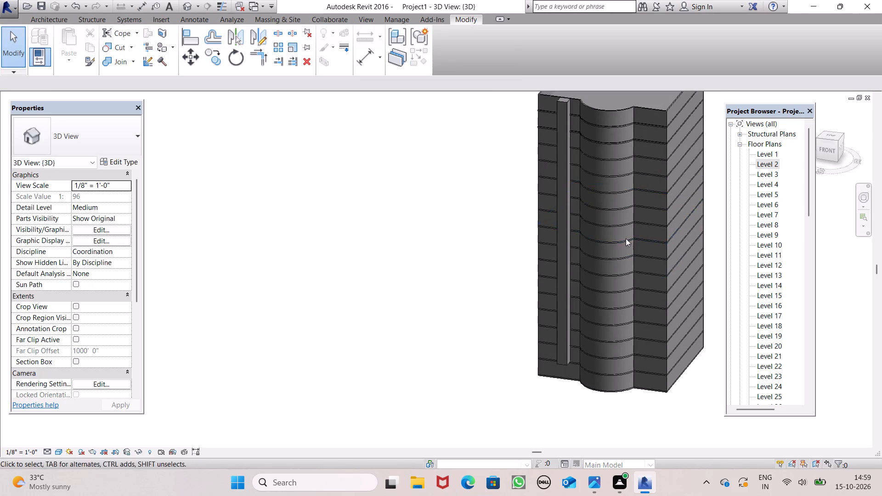
{"action": "scroll", "coordinate": [626, 238], "scroll_direction": "down", "scroll_amount": 3}
{"action": "scroll", "coordinate": [672, 231], "scroll_direction": "up", "scroll_amount": 1}
{"action": "middle_click_drag", "start_coordinate": [685, 245], "coordinate": [709, 231], "text": "shift"}
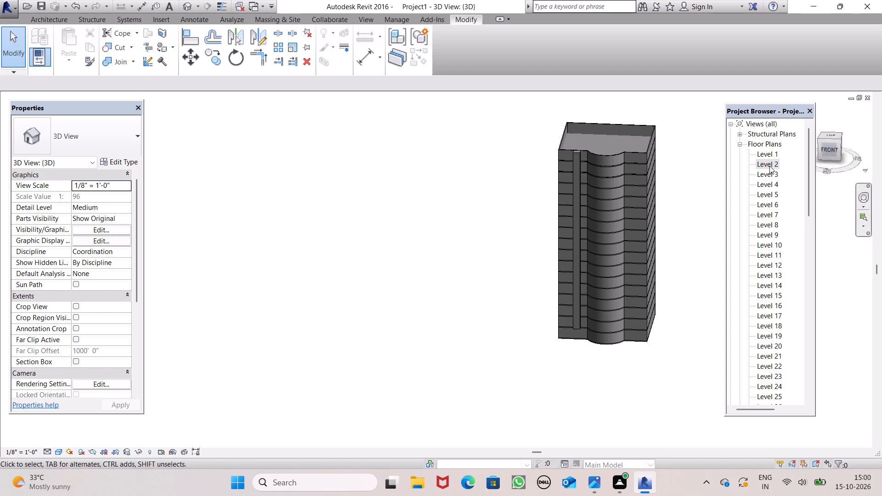
{"action": "scroll", "coordinate": [624, 146], "scroll_direction": "up", "scroll_amount": 6}
{"action": "scroll", "coordinate": [683, 172], "scroll_direction": "down", "scroll_amount": 2}
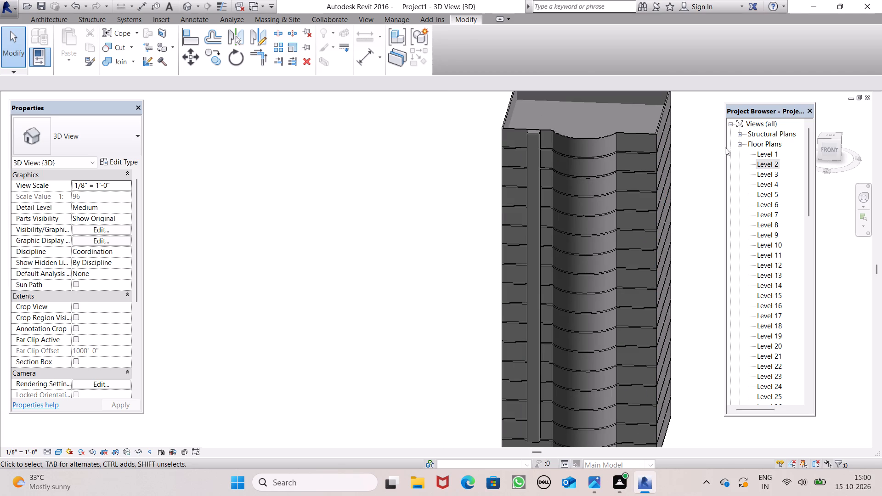
{"action": "scroll", "coordinate": [652, 44], "scroll_direction": "up", "scroll_amount": 2}
{"action": "scroll", "coordinate": [565, 112], "scroll_direction": "down", "scroll_amount": 2}
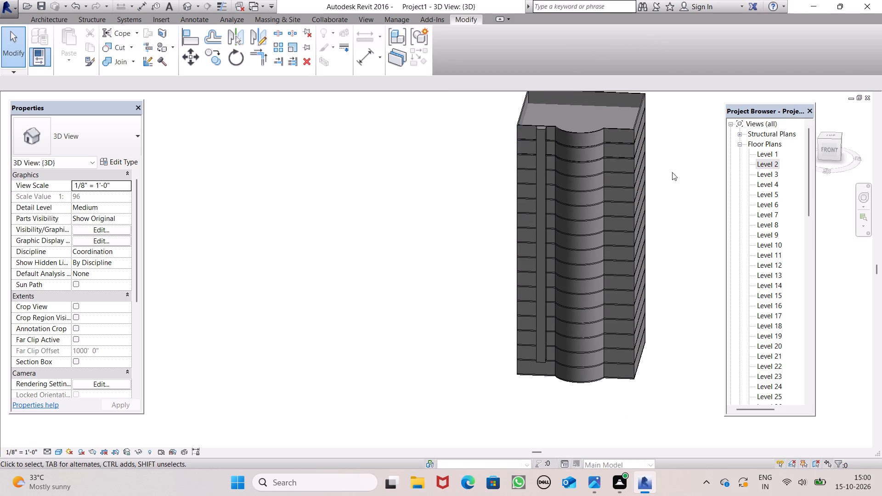
{"action": "middle_click_drag", "start_coordinate": [659, 184], "coordinate": [590, 188]}
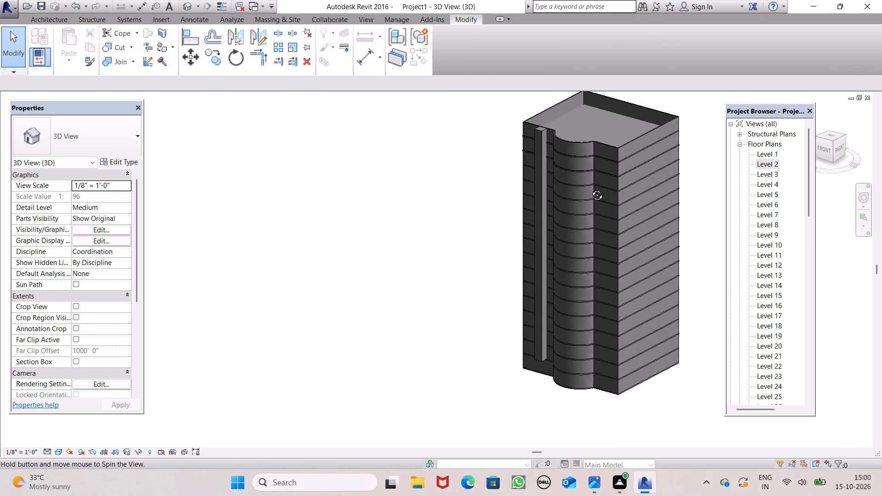
{"action": "middle_click_drag", "start_coordinate": [590, 188], "coordinate": [608, 175]}
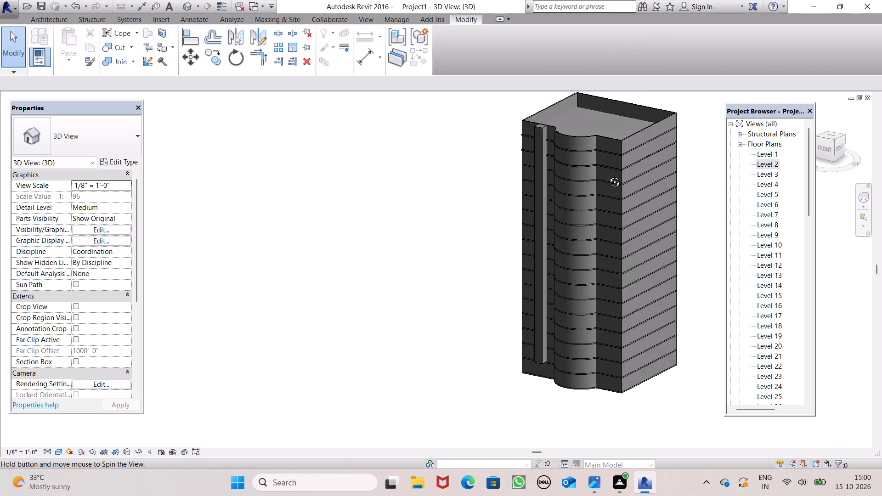
{"action": "middle_click_drag", "start_coordinate": [608, 175], "coordinate": [665, 85]}
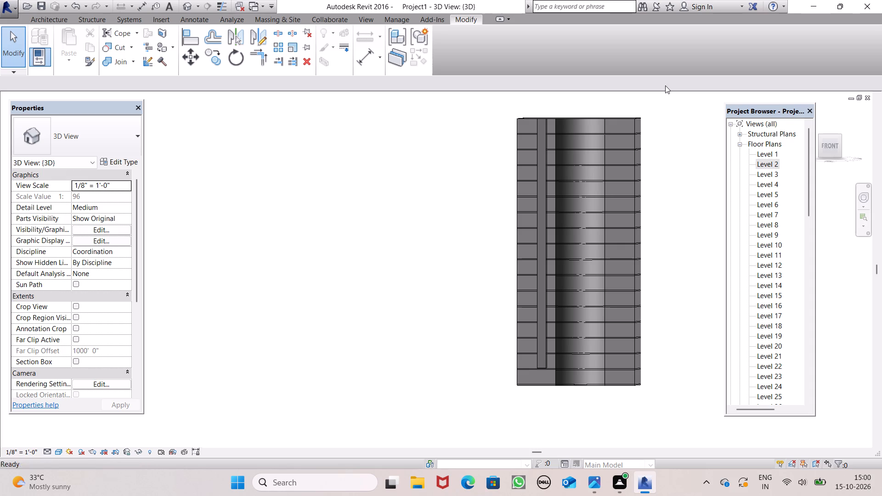
{"action": "middle_click_drag", "start_coordinate": [667, 168], "coordinate": [662, 159], "text": "shift"}
{"action": "scroll", "coordinate": [667, 168], "scroll_direction": "up", "scroll_amount": 1, "text": "shift"}
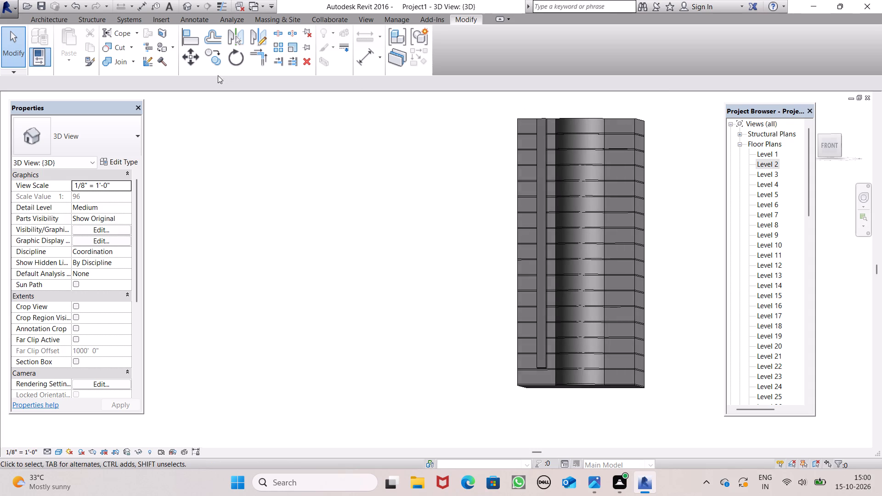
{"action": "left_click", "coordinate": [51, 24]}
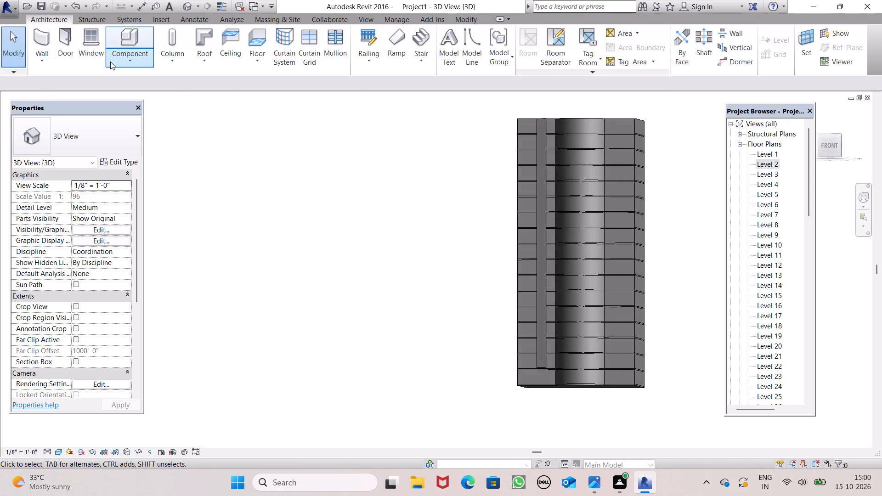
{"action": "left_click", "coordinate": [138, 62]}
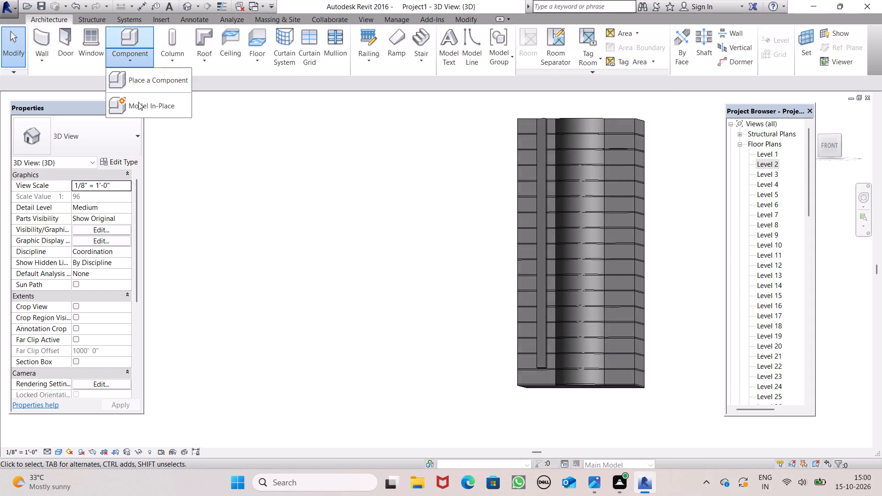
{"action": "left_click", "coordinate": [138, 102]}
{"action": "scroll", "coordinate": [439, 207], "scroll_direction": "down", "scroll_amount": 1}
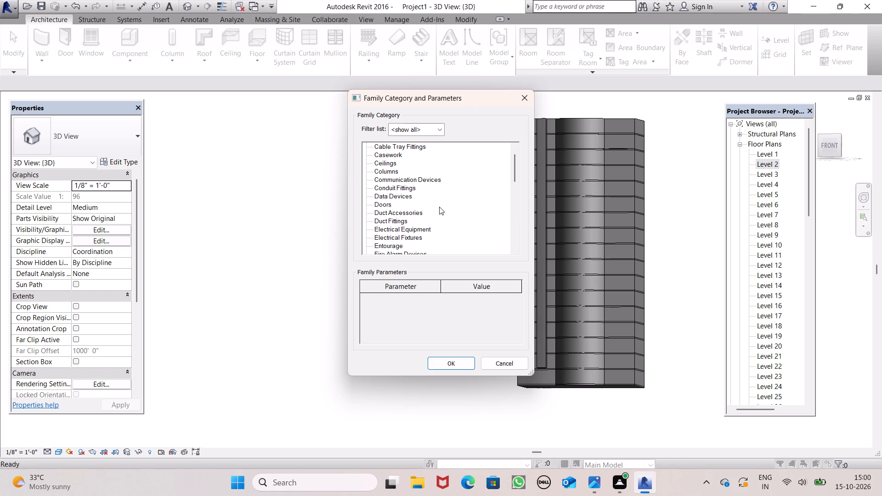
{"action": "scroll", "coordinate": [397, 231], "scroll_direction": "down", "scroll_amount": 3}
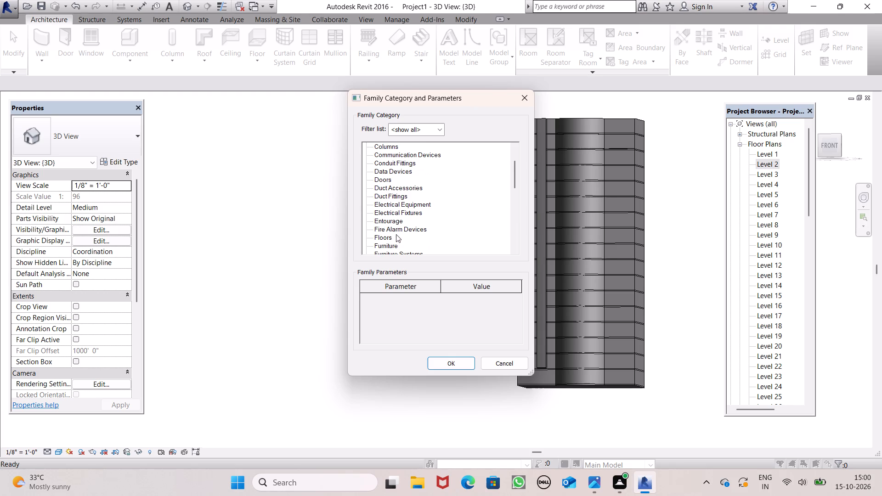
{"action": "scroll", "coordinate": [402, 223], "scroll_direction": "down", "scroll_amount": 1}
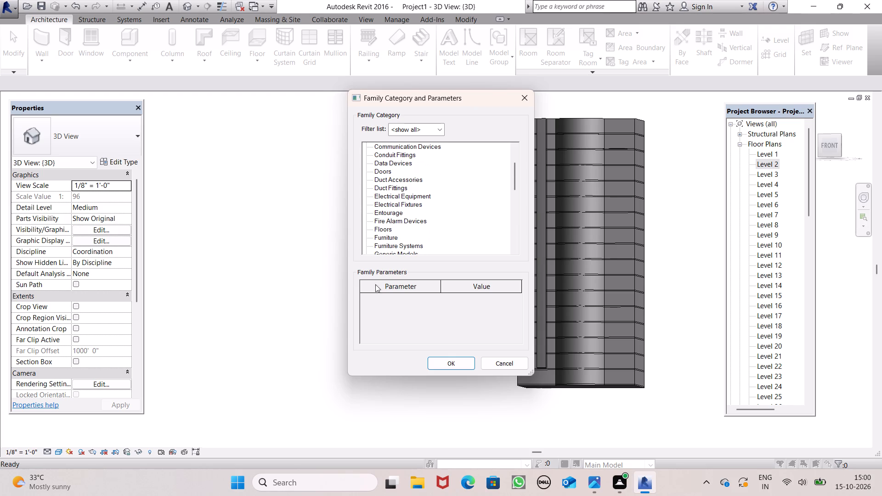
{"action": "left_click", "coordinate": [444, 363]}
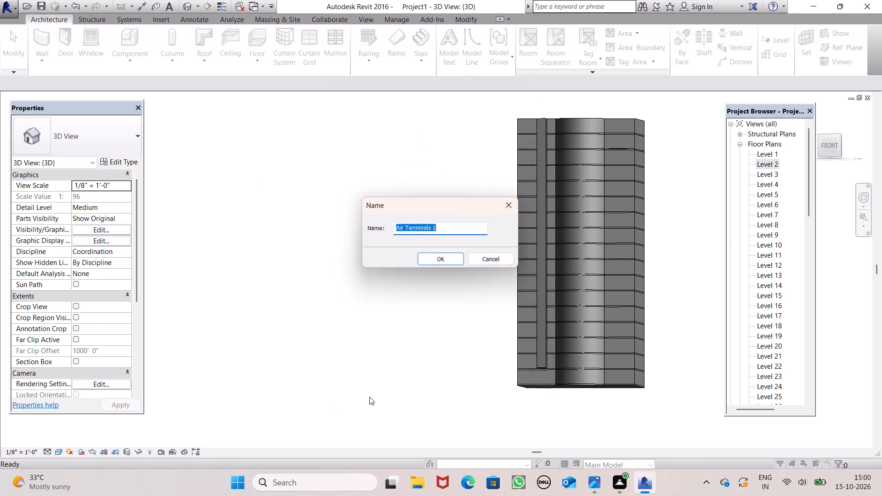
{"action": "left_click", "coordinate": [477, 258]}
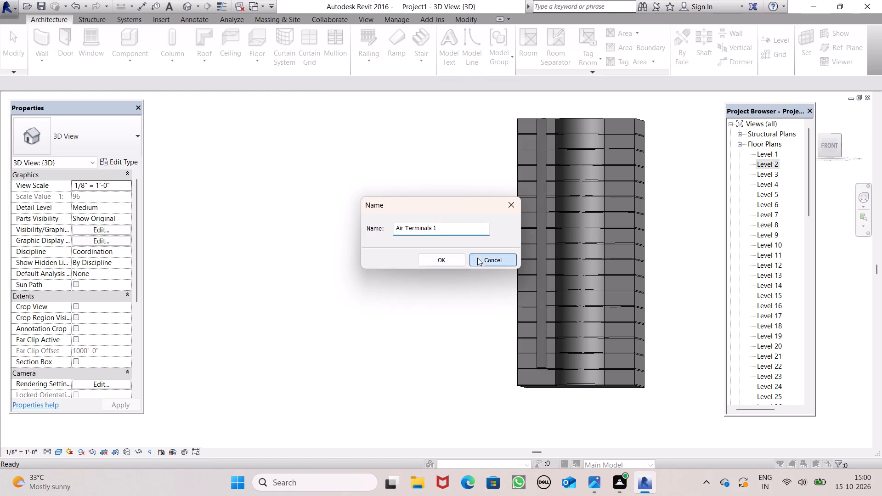
Inspect the whole tower from the left, right and front to judge how the strip projects beside the curved bay.
{"action": "scroll", "coordinate": [446, 309], "scroll_direction": "down", "scroll_amount": 2}
{"action": "middle_click_drag", "start_coordinate": [458, 326], "coordinate": [709, 434], "text": "shift"}
{"action": "scroll", "coordinate": [486, 375], "scroll_direction": "down", "scroll_amount": 1, "text": "shift"}
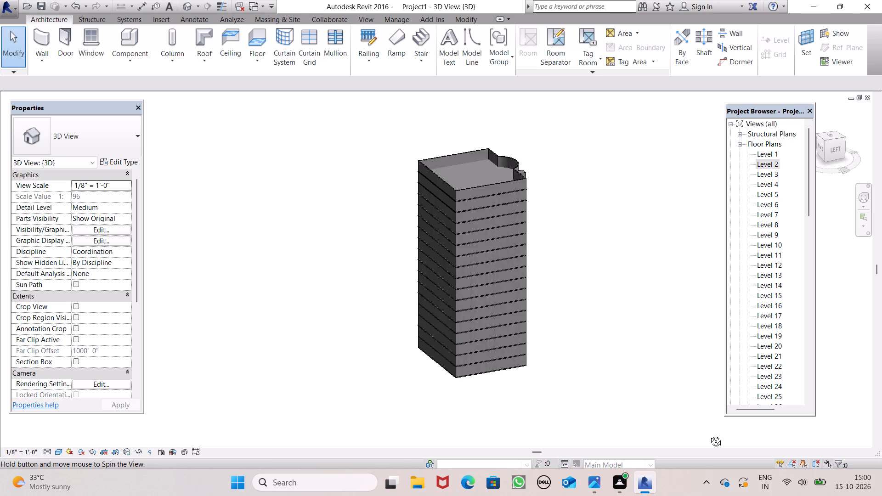
{"action": "middle_click_drag", "start_coordinate": [709, 434], "coordinate": [406, 336], "text": "shift"}
{"action": "scroll", "coordinate": [560, 271], "scroll_direction": "down", "scroll_amount": 1}
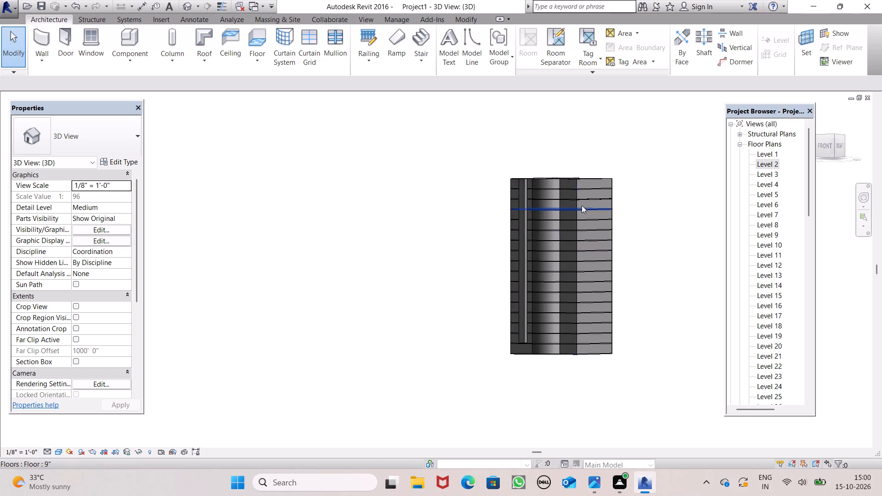
{"action": "scroll", "coordinate": [582, 203], "scroll_direction": "down", "scroll_amount": 2}
{"action": "middle_click_drag", "start_coordinate": [663, 256], "coordinate": [881, 346], "text": "shift"}
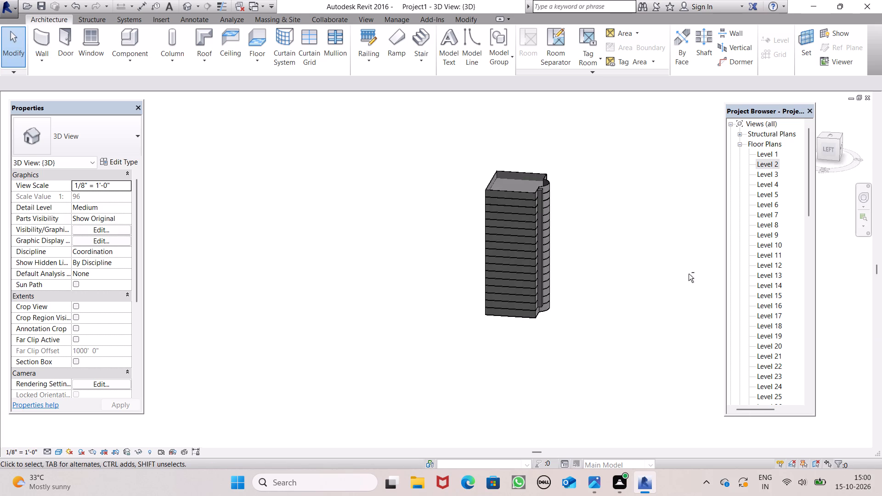
{"action": "scroll", "coordinate": [624, 239], "scroll_direction": "up", "scroll_amount": 6}
{"action": "scroll", "coordinate": [624, 239], "scroll_direction": "down", "scroll_amount": 3}
{"action": "middle_click_drag", "start_coordinate": [619, 257], "coordinate": [493, 271], "text": "shift"}
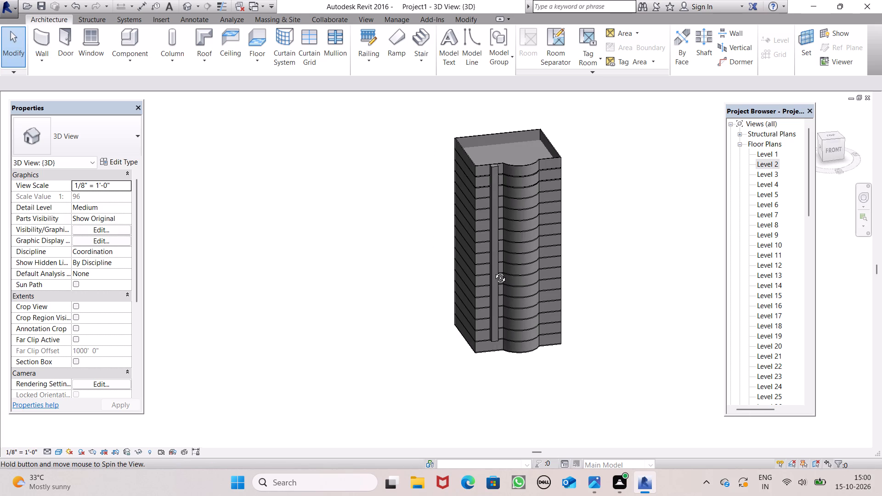
{"action": "middle_click_drag", "start_coordinate": [493, 271], "coordinate": [602, 271], "text": "shift"}
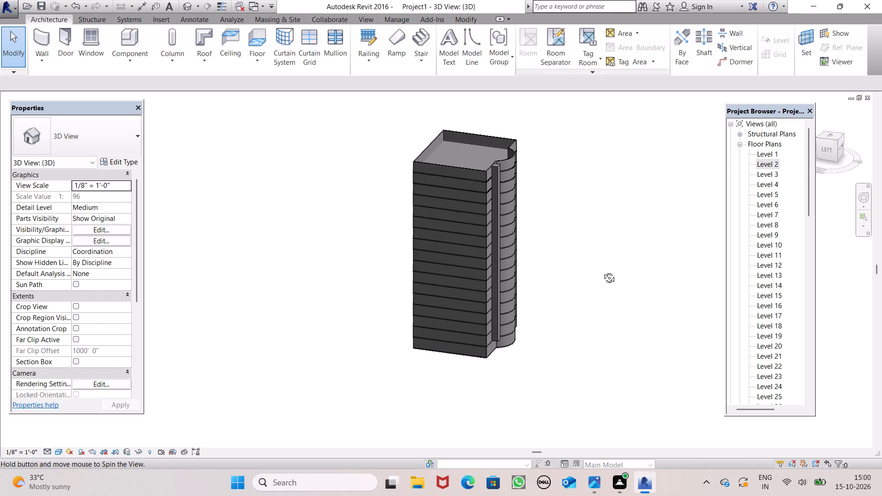
{"action": "middle_click_drag", "start_coordinate": [602, 271], "coordinate": [624, 298], "text": "shift"}
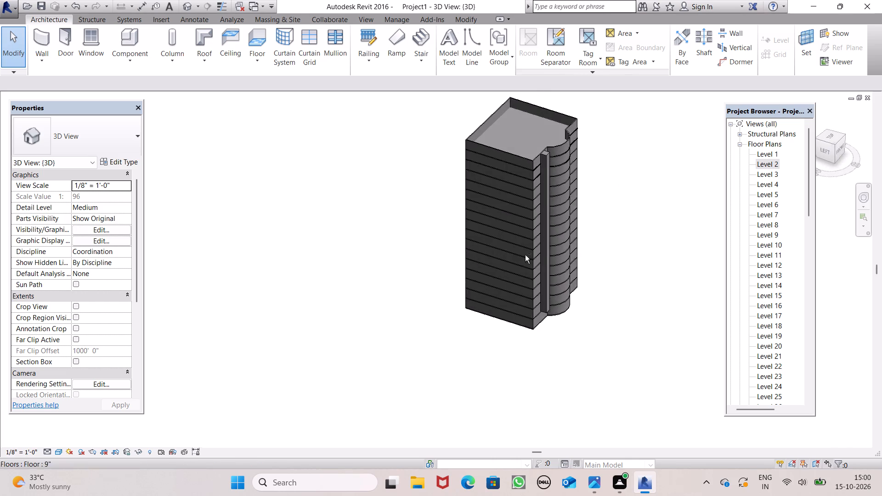
{"action": "scroll", "coordinate": [564, 182], "scroll_direction": "up", "scroll_amount": 2}
{"action": "scroll", "coordinate": [564, 182], "scroll_direction": "down", "scroll_amount": 3}
{"action": "middle_click_drag", "start_coordinate": [590, 222], "coordinate": [545, 198]}
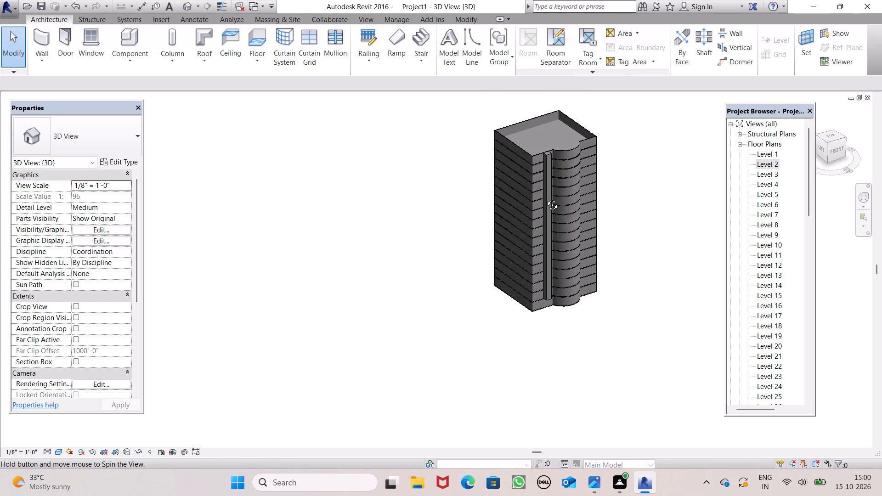
{"action": "middle_click_drag", "start_coordinate": [545, 198], "coordinate": [545, 191]}
{"action": "scroll", "coordinate": [545, 188], "scroll_direction": "up", "scroll_amount": 1, "text": "shift"}
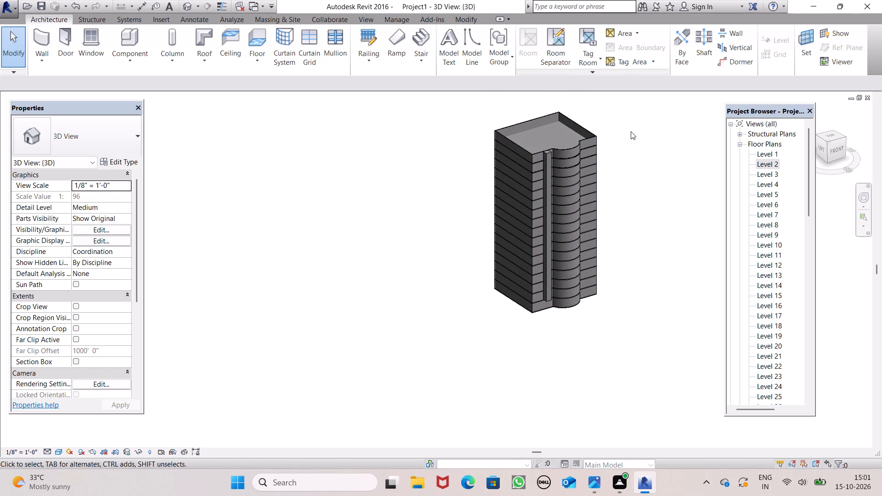
{"action": "scroll", "coordinate": [631, 131], "scroll_direction": "up", "scroll_amount": 5}
{"action": "scroll", "coordinate": [653, 169], "scroll_direction": "down", "scroll_amount": 2}
{"action": "middle_click_drag", "start_coordinate": [677, 229], "coordinate": [619, 186]}
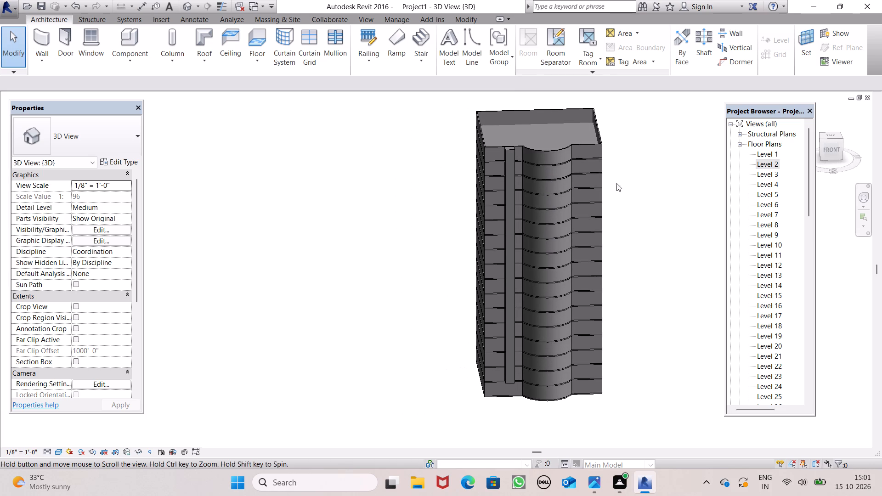
{"action": "scroll", "coordinate": [614, 179], "scroll_direction": "up", "scroll_amount": 3}
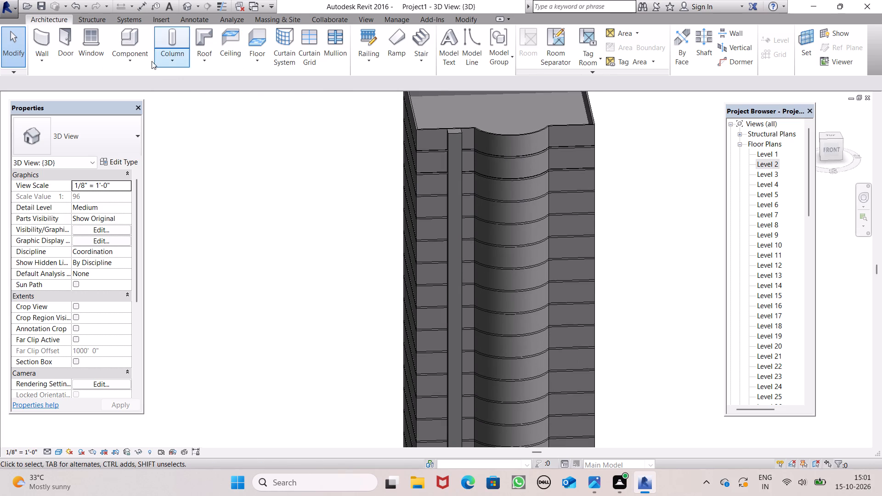
Start a new in-place component in the Generic Models category, accepting the default name.
{"action": "left_click", "coordinate": [134, 63]}
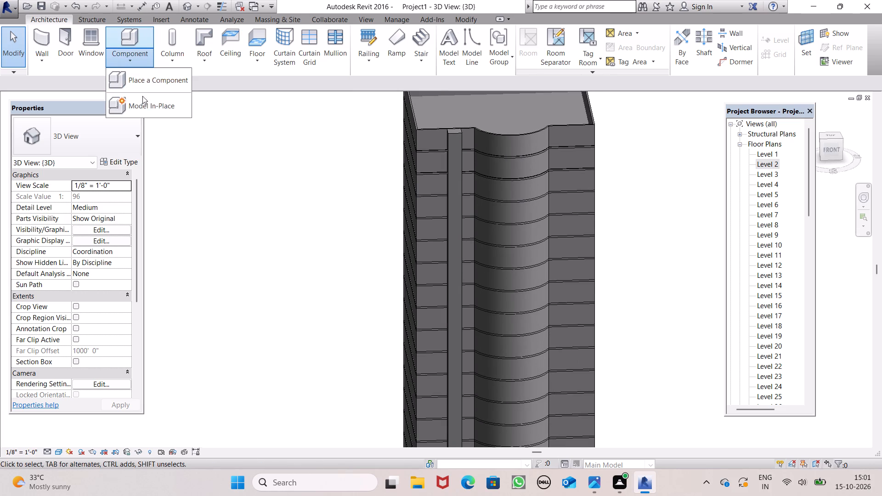
{"action": "left_click", "coordinate": [143, 105]}
{"action": "scroll", "coordinate": [438, 206], "scroll_direction": "down", "scroll_amount": 4}
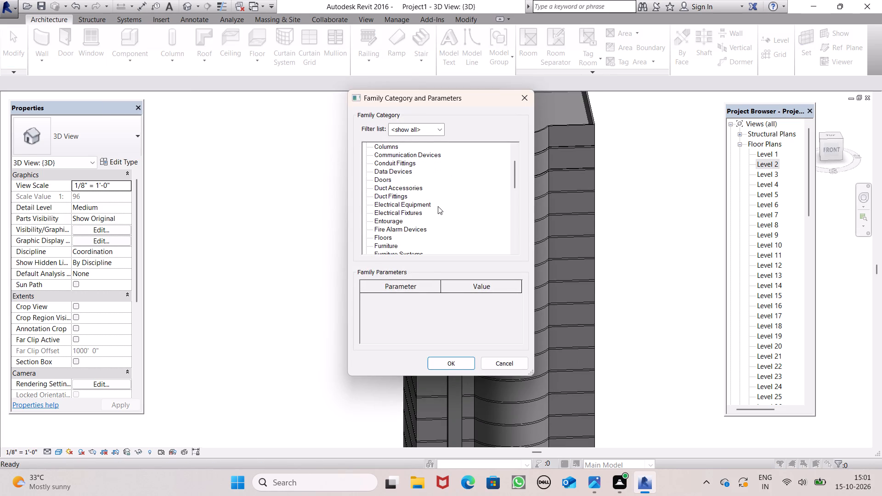
{"action": "scroll", "coordinate": [401, 222], "scroll_direction": "down", "scroll_amount": 2}
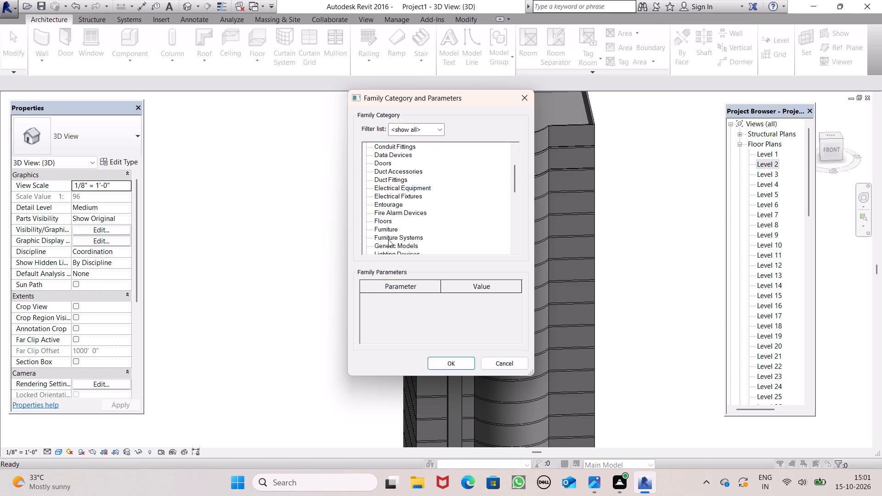
{"action": "left_click", "coordinate": [386, 243]}
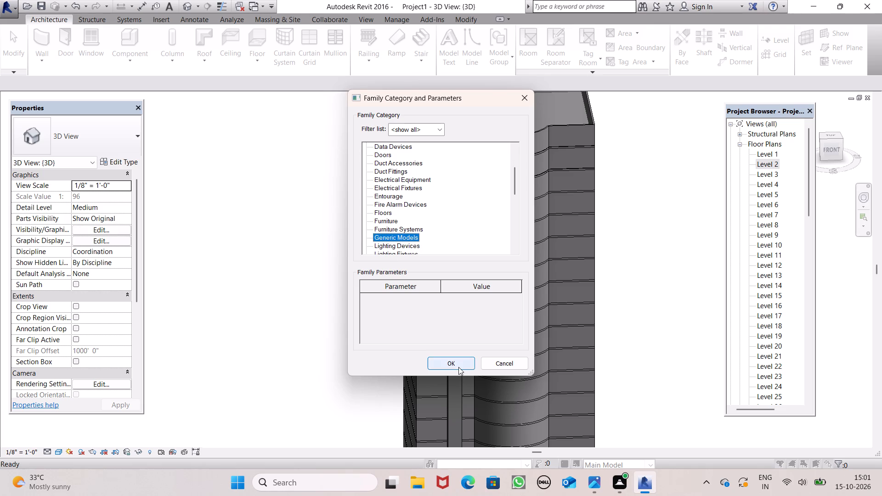
{"action": "left_click", "coordinate": [458, 367]}
{"action": "left_click", "coordinate": [448, 256]}
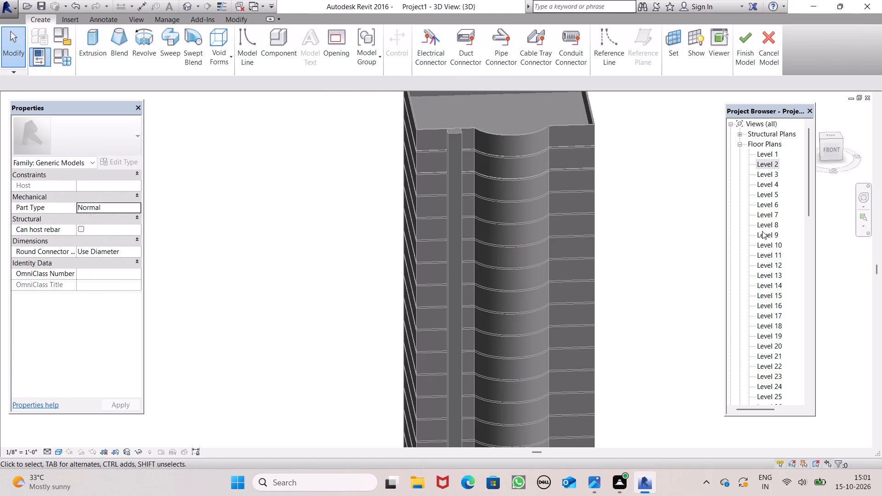
Open the Level 3 floor plan.
{"action": "scroll", "coordinate": [762, 231], "scroll_direction": "down", "scroll_amount": 3}
{"action": "scroll", "coordinate": [762, 226], "scroll_direction": "up", "scroll_amount": 1}
{"action": "scroll", "coordinate": [762, 226], "scroll_direction": "down", "scroll_amount": 1}
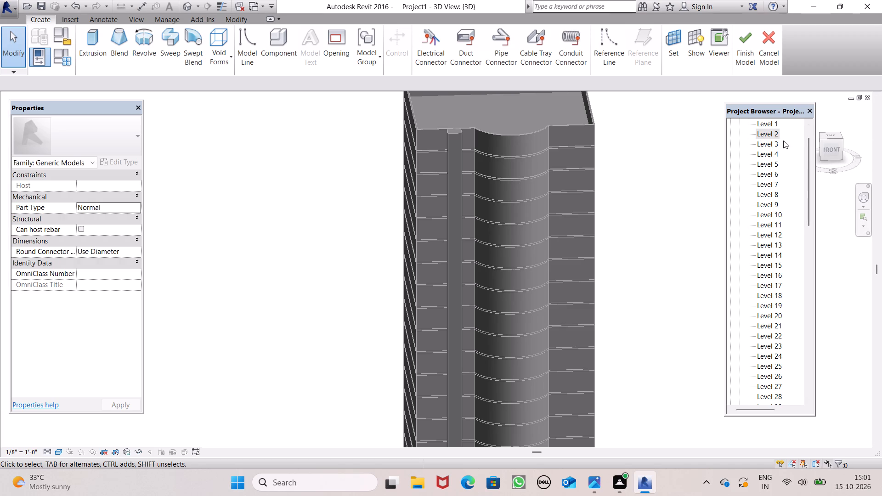
{"action": "scroll", "coordinate": [783, 141], "scroll_direction": "up", "scroll_amount": 1}
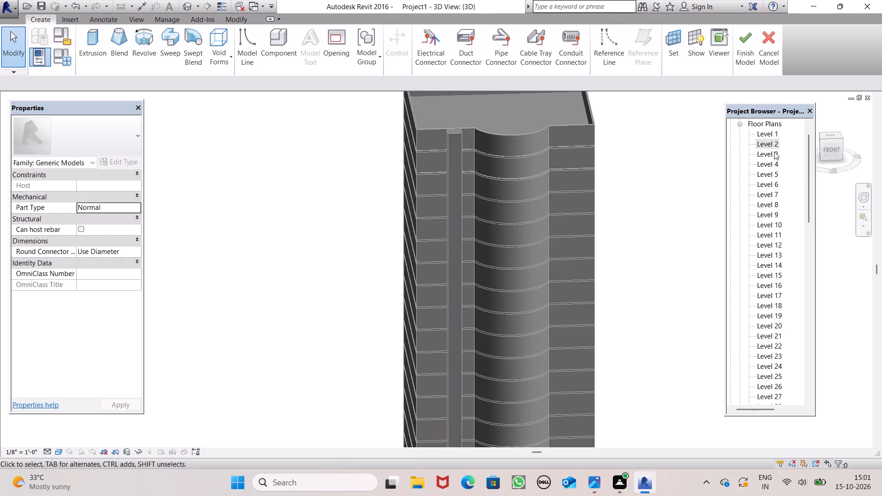
{"action": "double_click", "coordinate": [776, 154]}
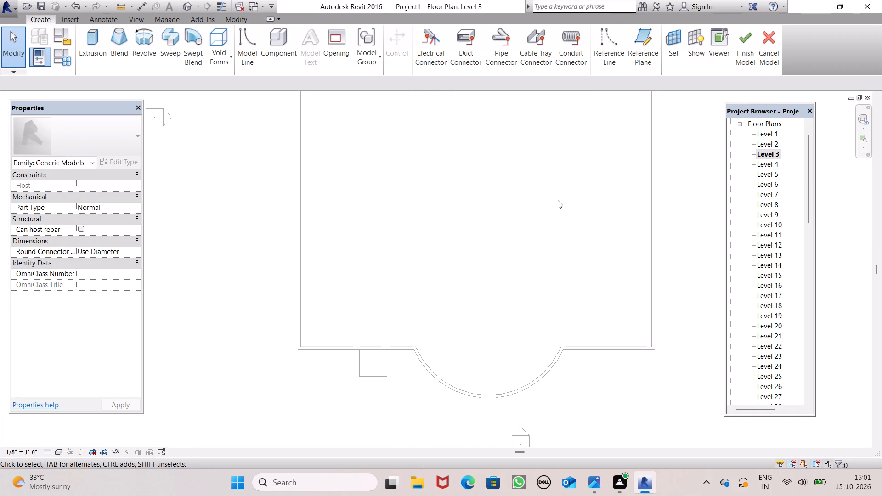
Extrude a 2'-0" square 1'-0" high against the front wall, across the curved bay from the existing strip, and finish the in-place model.
{"action": "left_click", "coordinate": [99, 33]}
{"action": "left_click", "coordinate": [425, 31]}
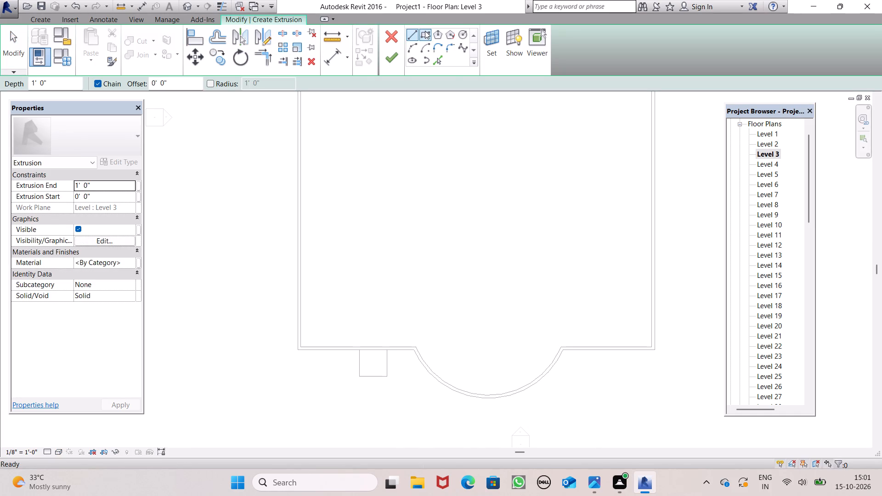
{"action": "scroll", "coordinate": [625, 377], "scroll_direction": "up", "scroll_amount": 7}
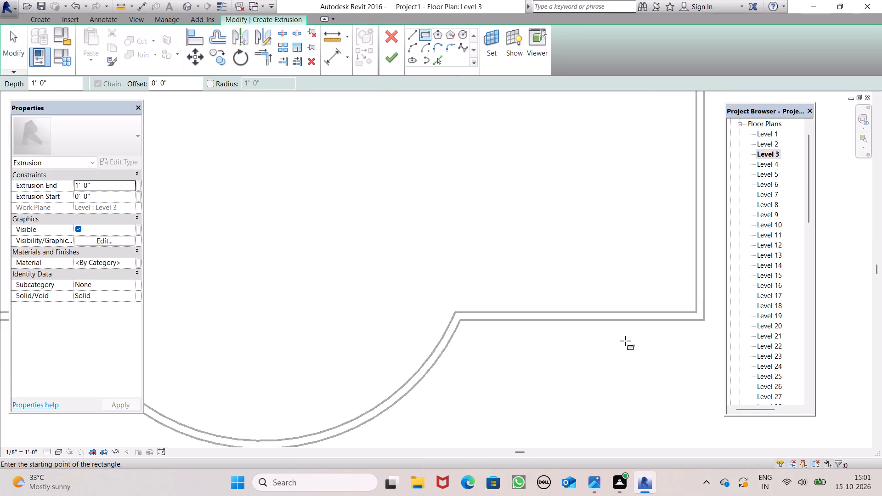
{"action": "scroll", "coordinate": [625, 341], "scroll_direction": "up", "scroll_amount": 2}
{"action": "left_click", "coordinate": [575, 313]}
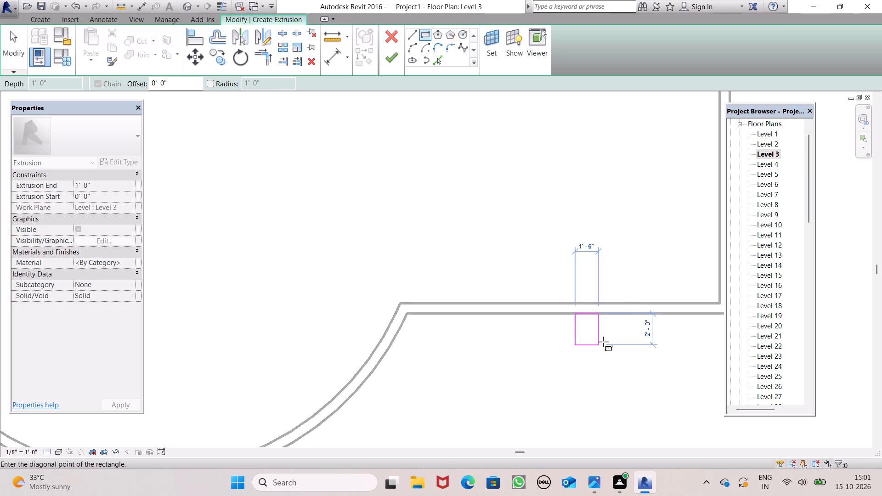
{"action": "left_click", "coordinate": [604, 342]}
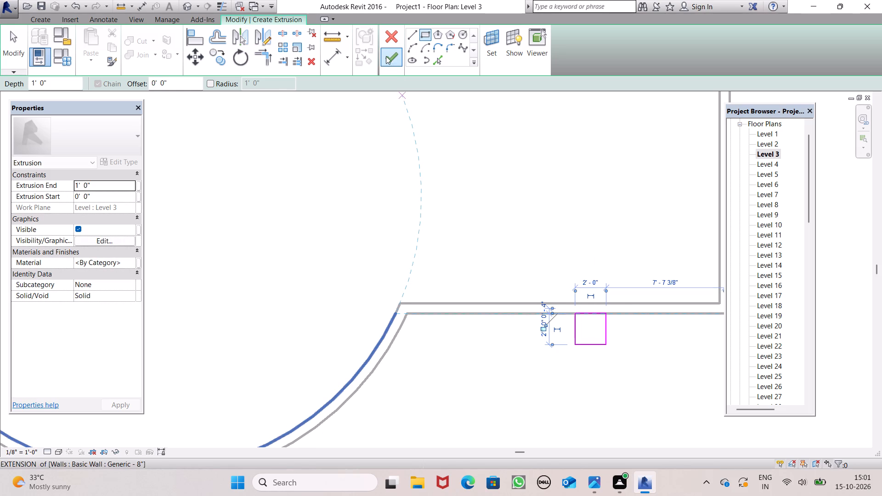
{"action": "left_click", "coordinate": [386, 55]}
{"action": "scroll", "coordinate": [469, 190], "scroll_direction": "down", "scroll_amount": 7}
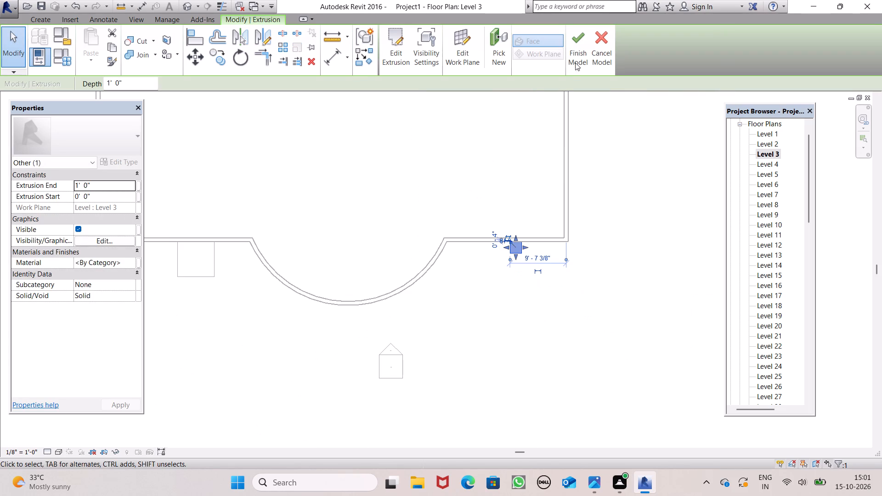
{"action": "left_click", "coordinate": [579, 41]}
{"action": "scroll", "coordinate": [586, 207], "scroll_direction": "down", "scroll_amount": 3}
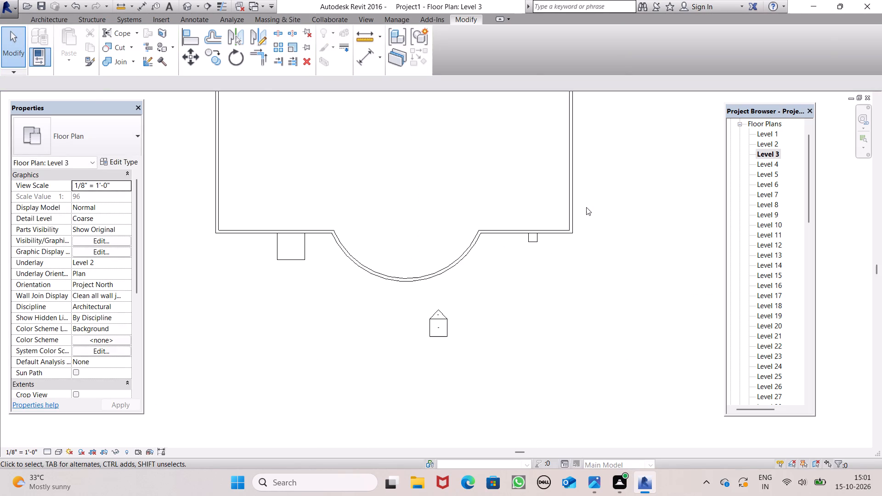
In the 3D view, stretch the new generic-model block upward from its base to the top of the tower.
{"action": "scroll", "coordinate": [585, 219], "scroll_direction": "down", "scroll_amount": 8}
{"action": "scroll", "coordinate": [597, 155], "scroll_direction": "down", "scroll_amount": 1}
{"action": "scroll", "coordinate": [597, 155], "scroll_direction": "up", "scroll_amount": 5}
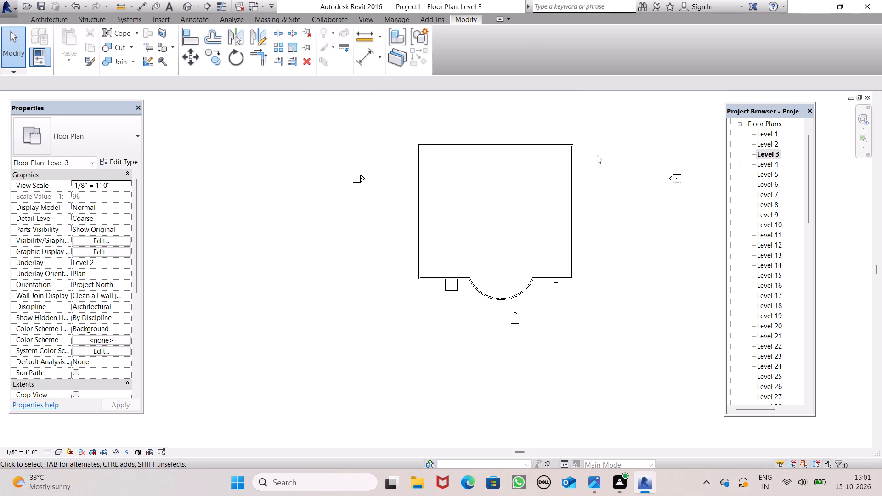
{"action": "scroll", "coordinate": [597, 155], "scroll_direction": "up", "scroll_amount": 3}
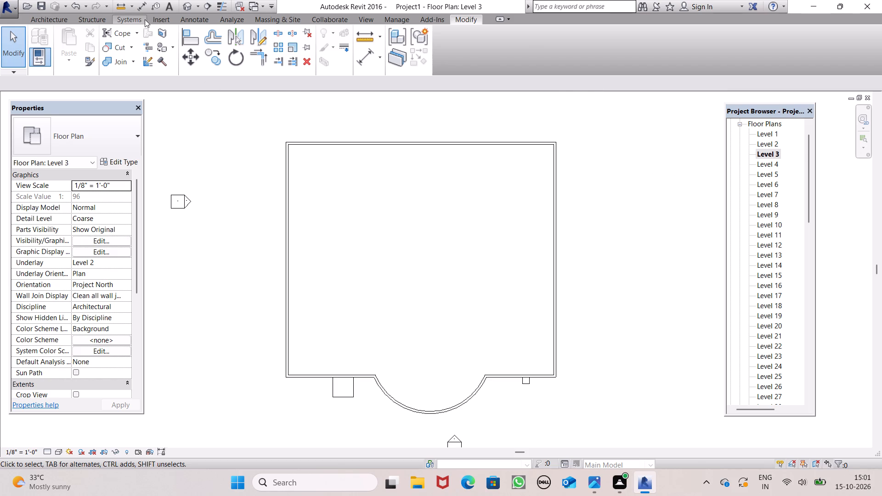
{"action": "left_click", "coordinate": [184, 4]}
{"action": "scroll", "coordinate": [342, 101], "scroll_direction": "down", "scroll_amount": 4}
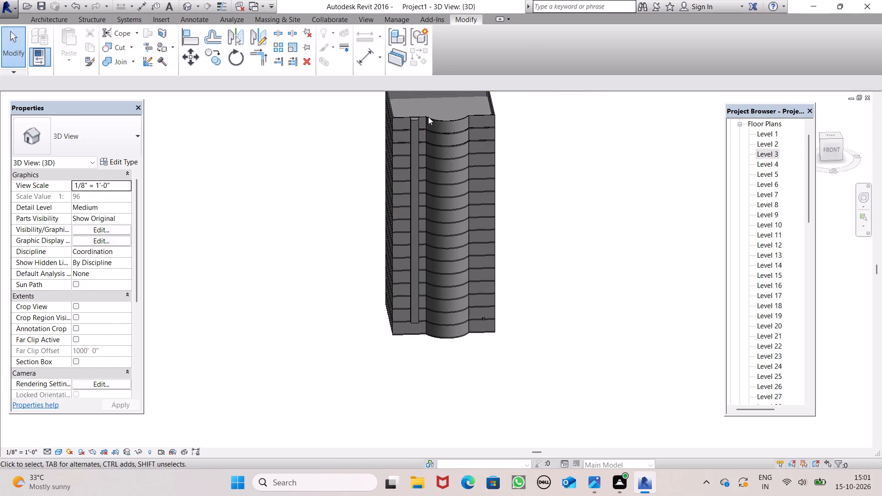
{"action": "scroll", "coordinate": [486, 266], "scroll_direction": "up", "scroll_amount": 4}
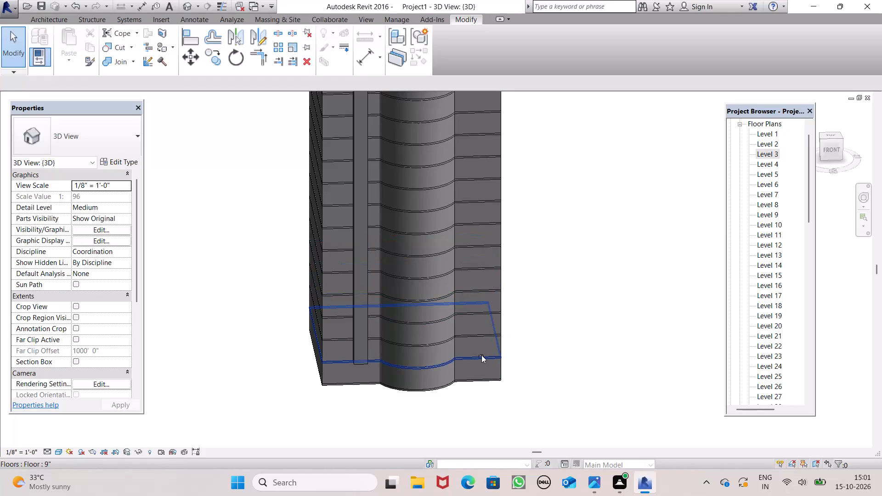
{"action": "left_click", "coordinate": [481, 355]}
{"action": "scroll", "coordinate": [498, 305], "scroll_direction": "up", "scroll_amount": 1}
{"action": "scroll", "coordinate": [498, 313], "scroll_direction": "down", "scroll_amount": 6}
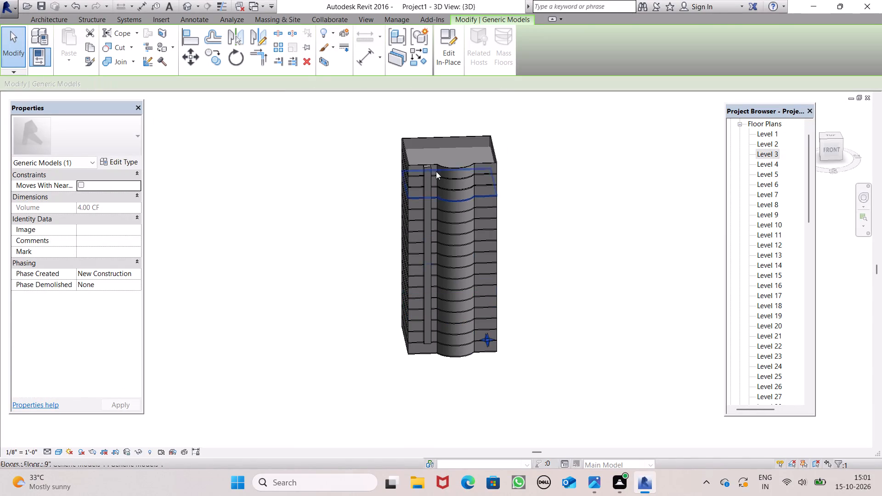
{"action": "scroll", "coordinate": [512, 153], "scroll_direction": "up", "scroll_amount": 6}
{"action": "scroll", "coordinate": [508, 241], "scroll_direction": "down", "scroll_amount": 4}
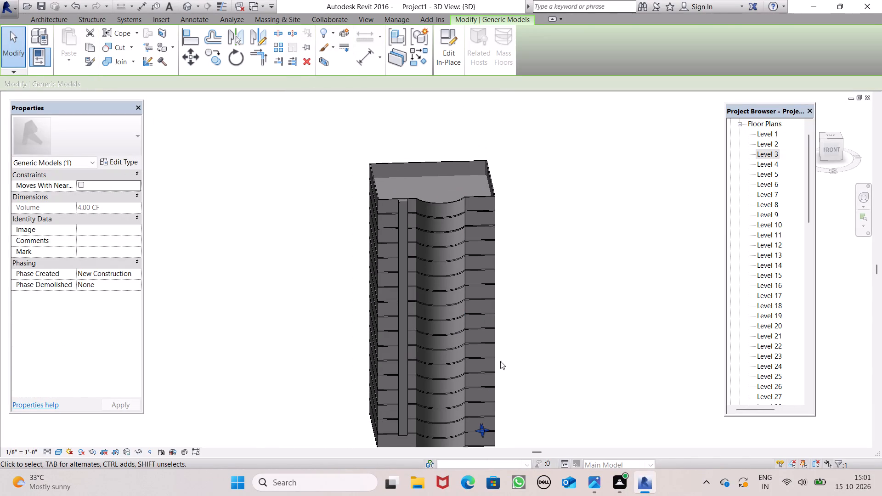
{"action": "left_click_drag", "start_coordinate": [482, 422], "coordinate": [477, 253]}
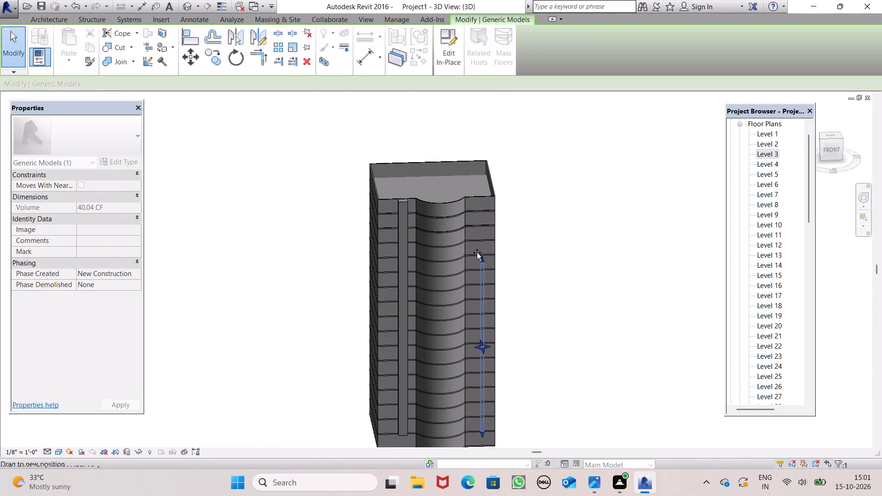
{"action": "left_click_drag", "start_coordinate": [477, 253], "coordinate": [464, 197]}
{"action": "left_click", "coordinate": [571, 249]}
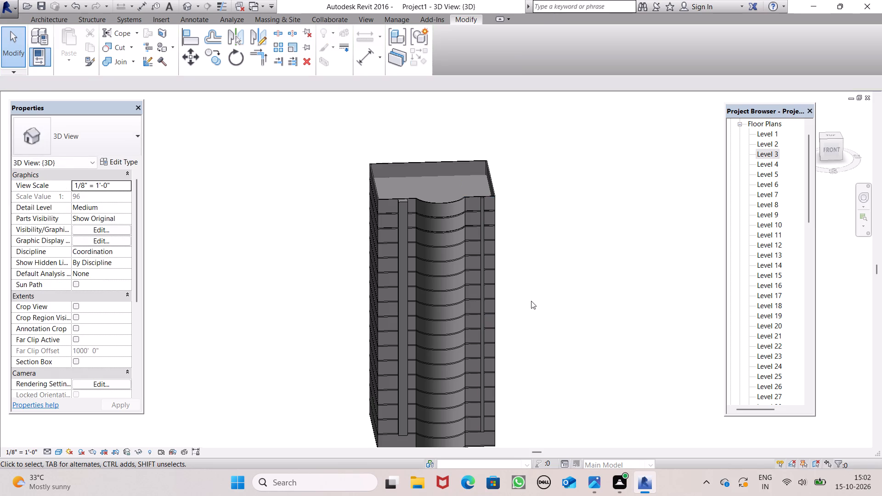
Widen the new full-height strip by moving its outer side face toward the tower's right front corner.
{"action": "scroll", "coordinate": [532, 301], "scroll_direction": "down", "scroll_amount": 1}
{"action": "middle_click_drag", "start_coordinate": [542, 355], "coordinate": [481, 339], "text": "shift"}
{"action": "scroll", "coordinate": [481, 339], "scroll_direction": "up", "scroll_amount": 7, "text": "shift"}
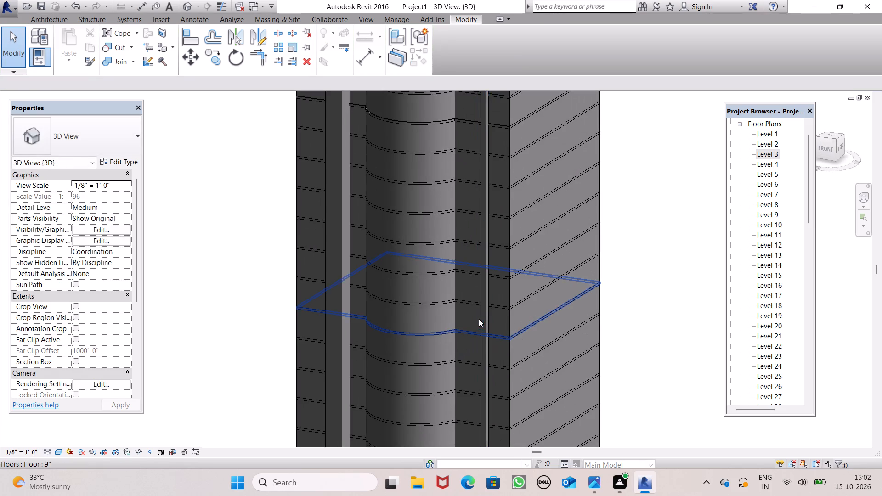
{"action": "scroll", "coordinate": [481, 315], "scroll_direction": "down", "scroll_amount": 1}
{"action": "scroll", "coordinate": [481, 315], "scroll_direction": "up", "scroll_amount": 3}
{"action": "left_click", "coordinate": [482, 313]}
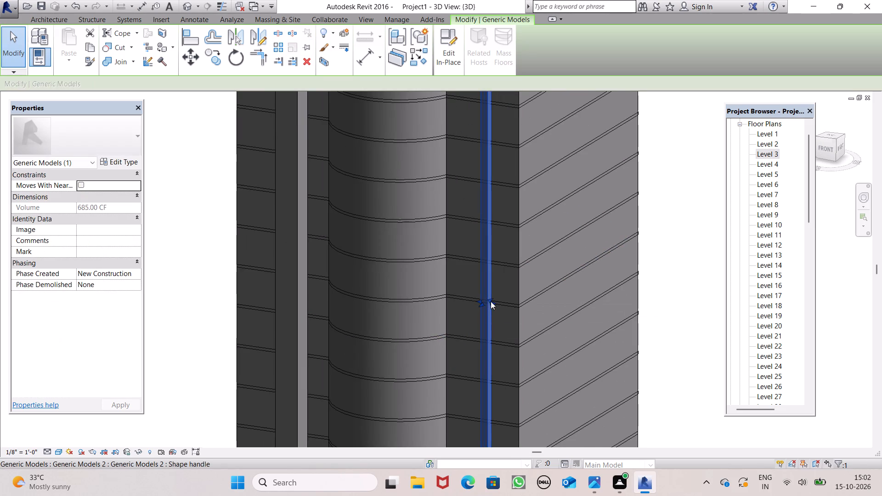
{"action": "left_click_drag", "start_coordinate": [491, 301], "coordinate": [502, 311]}
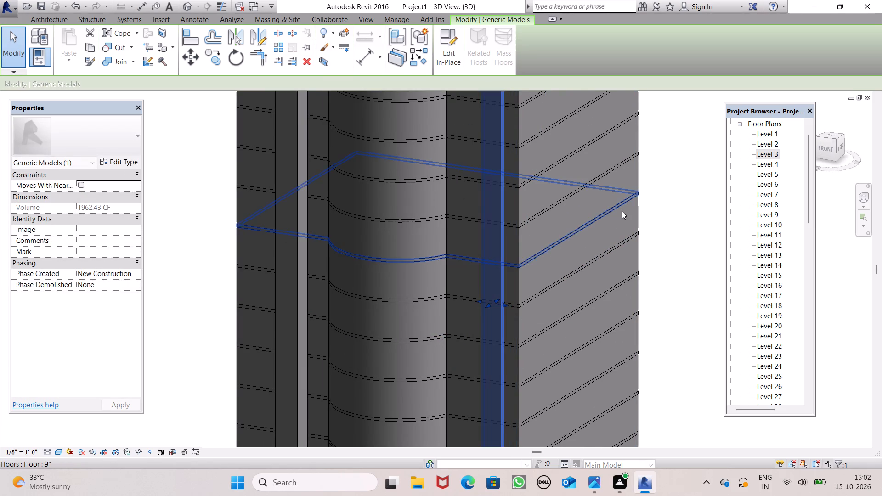
{"action": "scroll", "coordinate": [610, 233], "scroll_direction": "down", "scroll_amount": 2}
{"action": "scroll", "coordinate": [610, 234], "scroll_direction": "up", "scroll_amount": 1}
{"action": "scroll", "coordinate": [610, 234], "scroll_direction": "down", "scroll_amount": 1}
{"action": "left_click", "coordinate": [231, 232]}
{"action": "scroll", "coordinate": [477, 268], "scroll_direction": "down", "scroll_amount": 2}
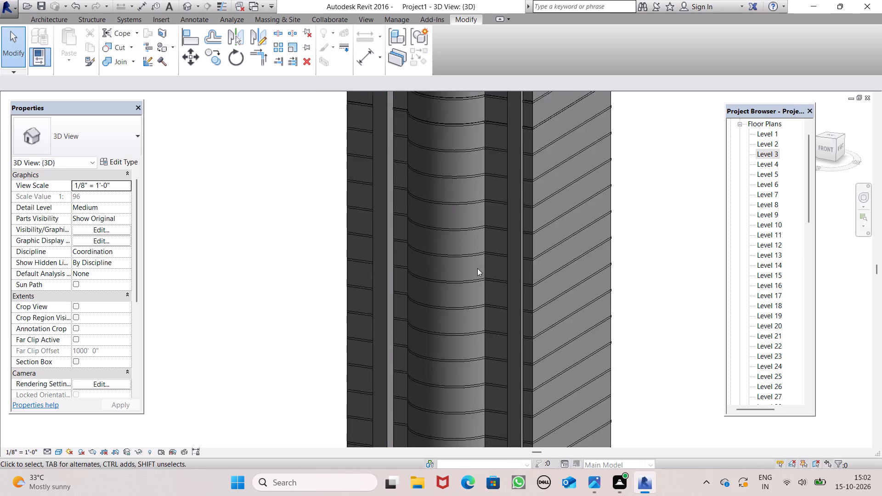
Widen the new strip on its inner side by moving that face toward the curved bay.
{"action": "middle_click_drag", "start_coordinate": [551, 325], "coordinate": [676, 332], "text": "shift"}
{"action": "scroll", "coordinate": [408, 241], "scroll_direction": "up", "scroll_amount": 4}
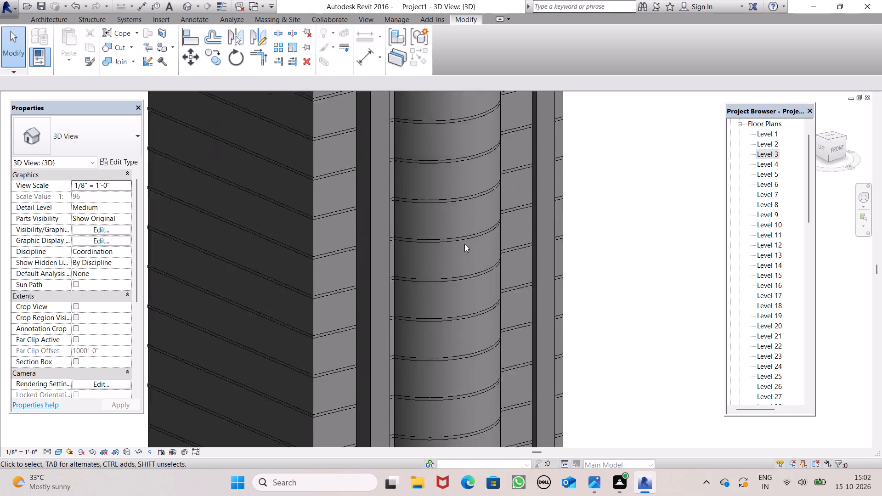
{"action": "scroll", "coordinate": [464, 244], "scroll_direction": "up", "scroll_amount": 2}
{"action": "left_click", "coordinate": [558, 267]}
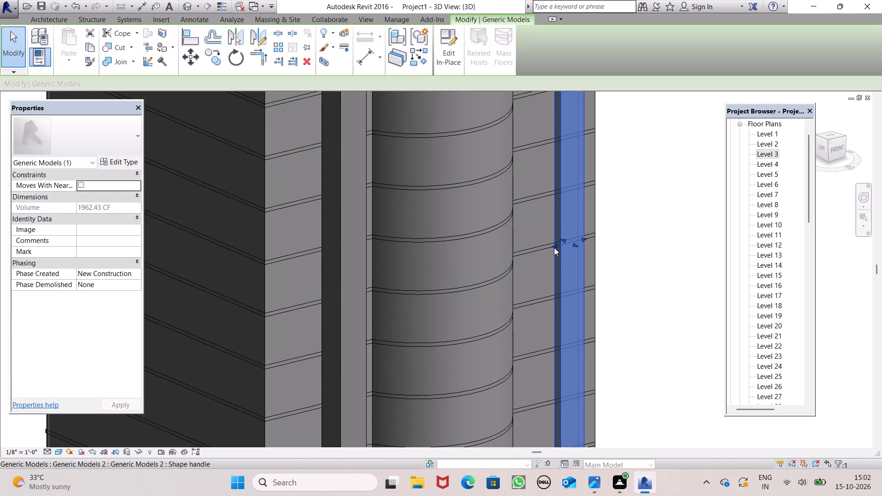
{"action": "left_click_drag", "start_coordinate": [554, 248], "coordinate": [549, 253]}
{"action": "left_click", "coordinate": [665, 286]}
Pull the new strip's front face outward so it projects farther from the facade.
{"action": "left_click", "coordinate": [552, 260]}
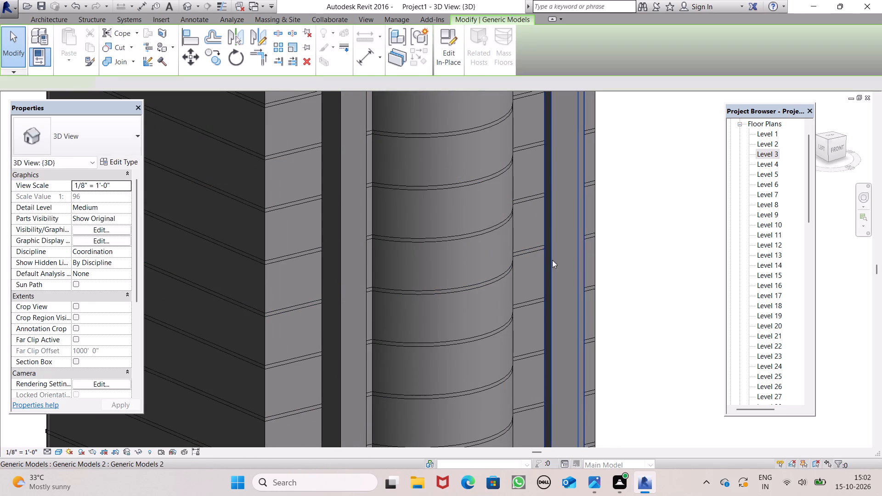
{"action": "left_click_drag", "start_coordinate": [568, 245], "coordinate": [579, 267]}
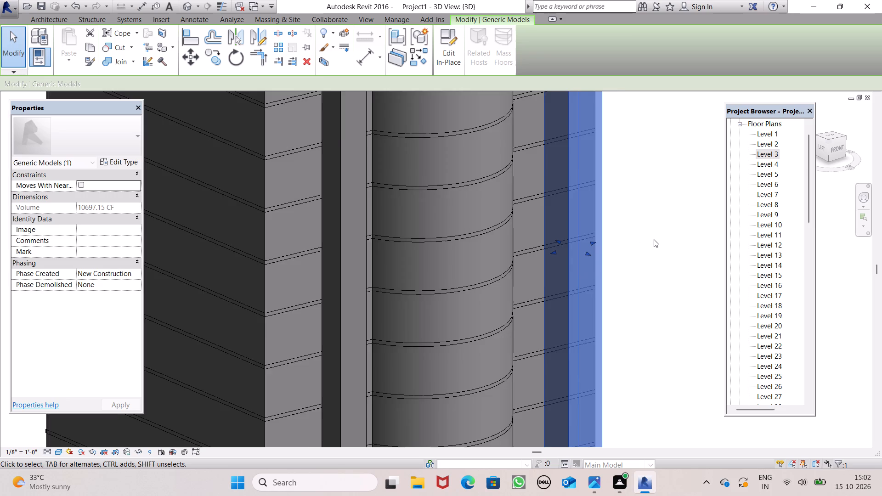
{"action": "scroll", "coordinate": [654, 239], "scroll_direction": "down", "scroll_amount": 5}
{"action": "middle_click_drag", "start_coordinate": [661, 276], "coordinate": [439, 302], "text": "shift"}
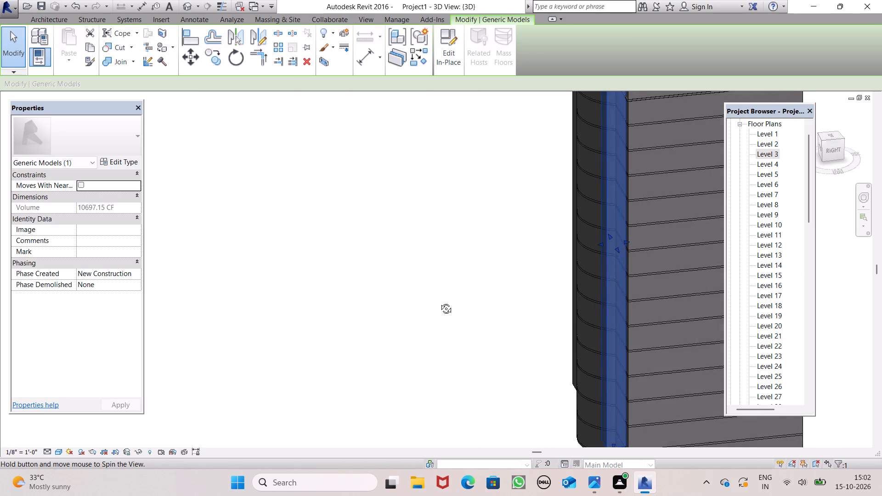
{"action": "middle_click_drag", "start_coordinate": [439, 302], "coordinate": [476, 302], "text": "shift"}
{"action": "left_click", "coordinate": [451, 251]}
{"action": "scroll", "coordinate": [452, 248], "scroll_direction": "up", "scroll_amount": 2}
{"action": "scroll", "coordinate": [452, 248], "scroll_direction": "down", "scroll_amount": 8}
{"action": "scroll", "coordinate": [522, 275], "scroll_direction": "up", "scroll_amount": 1}
Narrow the new strip by moving its outer side face back toward the curved bay.
{"action": "middle_click_drag", "start_coordinate": [483, 305], "coordinate": [573, 302]}
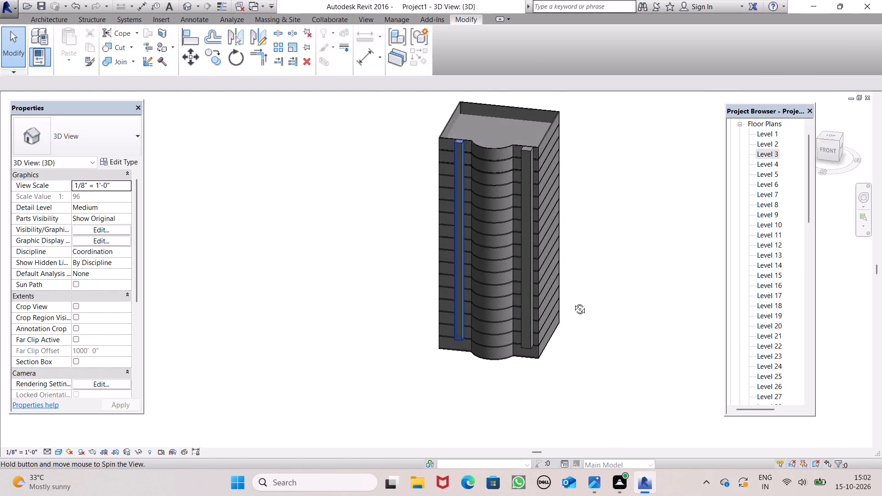
{"action": "middle_click_drag", "start_coordinate": [573, 302], "coordinate": [582, 271]}
{"action": "scroll", "coordinate": [531, 268], "scroll_direction": "up", "scroll_amount": 5}
{"action": "left_click", "coordinate": [530, 273]}
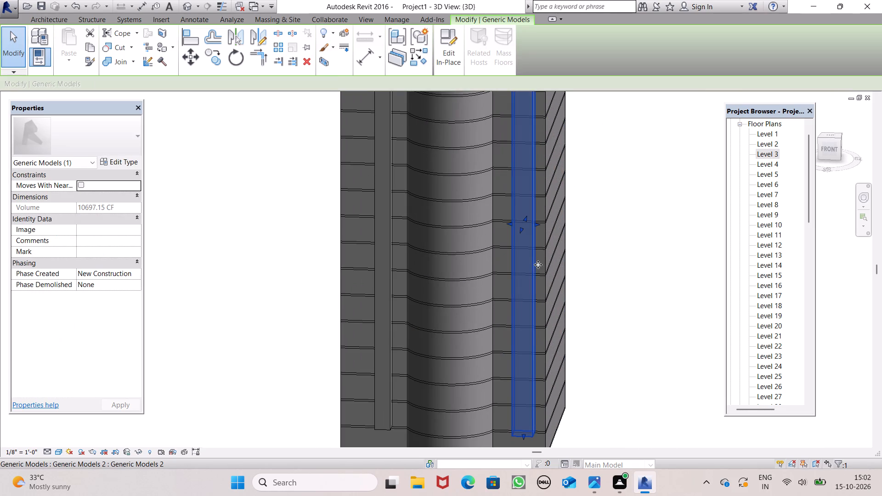
{"action": "scroll", "coordinate": [538, 264], "scroll_direction": "up", "scroll_amount": 3}
{"action": "left_click_drag", "start_coordinate": [535, 208], "coordinate": [525, 209]}
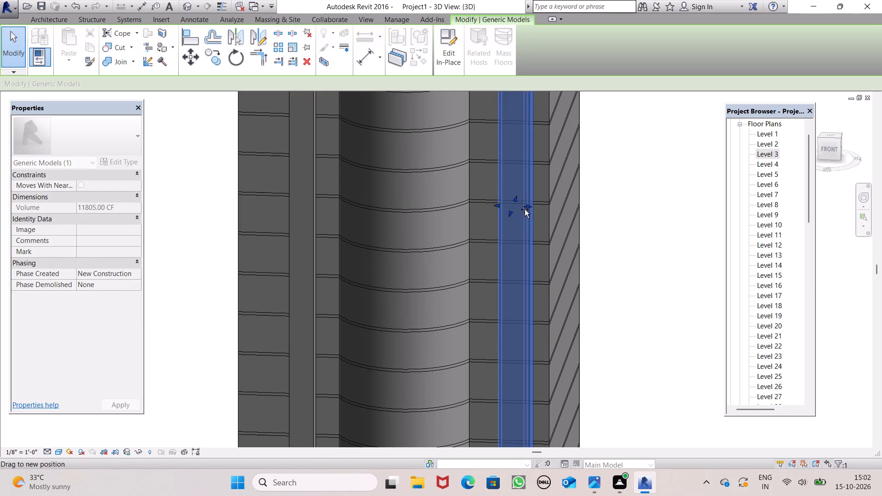
{"action": "left_click_drag", "start_coordinate": [525, 209], "coordinate": [517, 211]}
{"action": "left_click", "coordinate": [659, 265]}
Extend the new strip's inner side face closer to the curved bay.
{"action": "scroll", "coordinate": [592, 232], "scroll_direction": "down", "scroll_amount": 3}
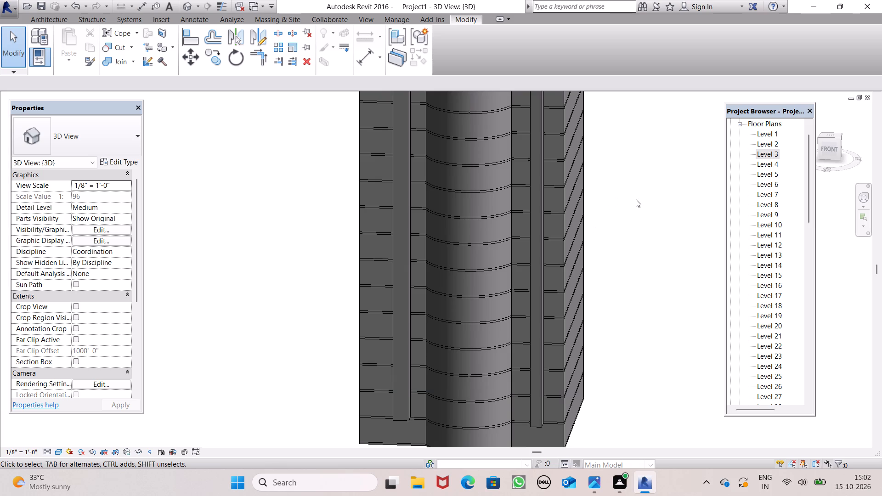
{"action": "scroll", "coordinate": [624, 235], "scroll_direction": "down", "scroll_amount": 5}
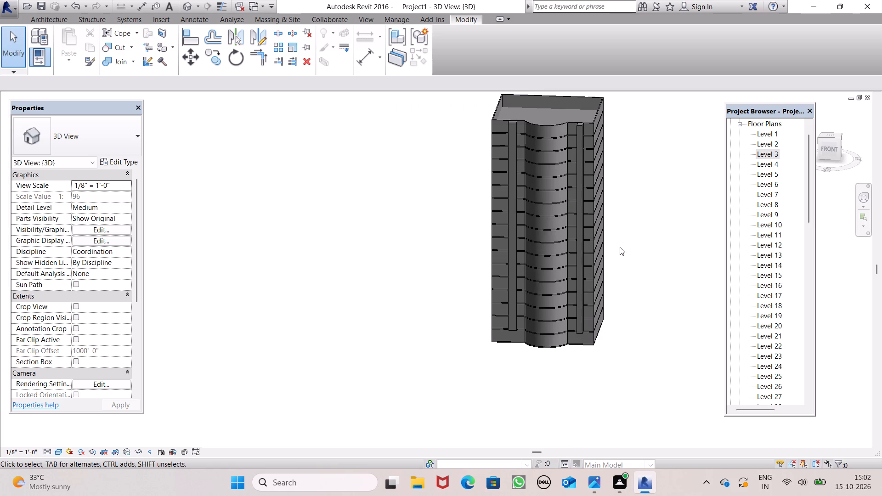
{"action": "scroll", "coordinate": [602, 214], "scroll_direction": "up", "scroll_amount": 5}
{"action": "scroll", "coordinate": [574, 274], "scroll_direction": "down", "scroll_amount": 5}
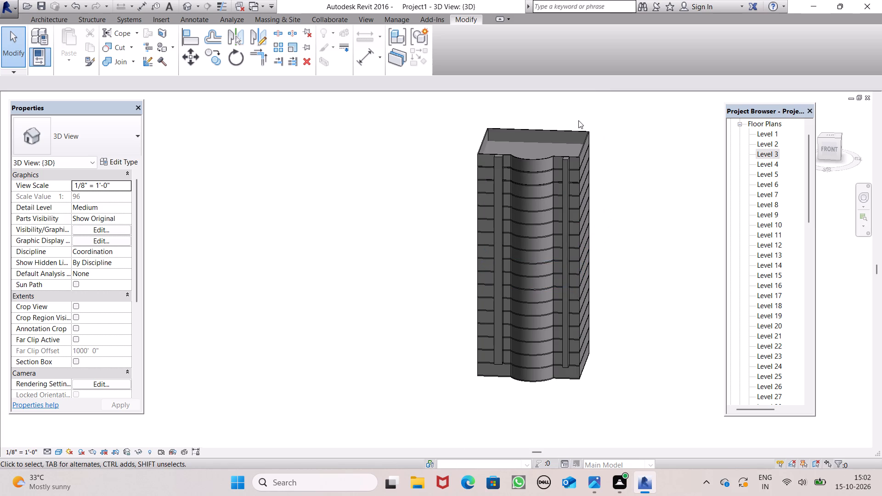
{"action": "scroll", "coordinate": [578, 120], "scroll_direction": "up", "scroll_amount": 4}
{"action": "scroll", "coordinate": [569, 233], "scroll_direction": "up", "scroll_amount": 1}
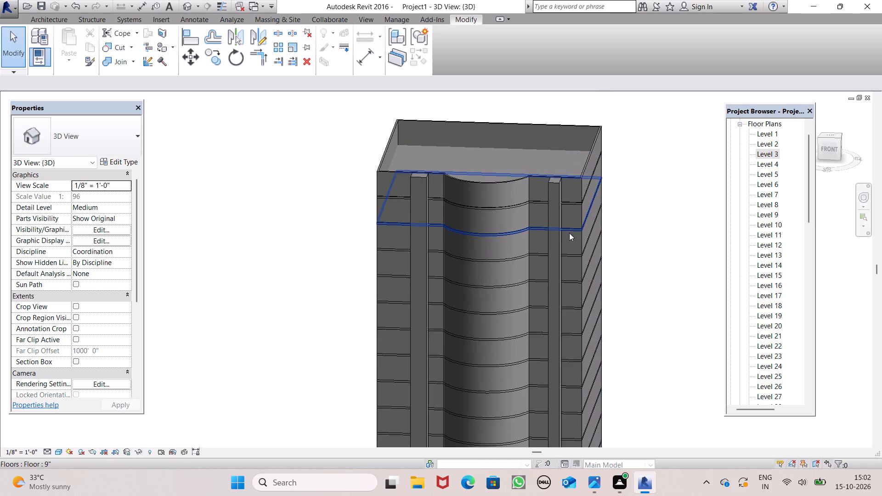
{"action": "scroll", "coordinate": [569, 233], "scroll_direction": "up", "scroll_amount": 1}
{"action": "left_click_drag", "start_coordinate": [557, 242], "coordinate": [560, 236]}
{"action": "scroll", "coordinate": [650, 165], "scroll_direction": "down", "scroll_amount": 3}
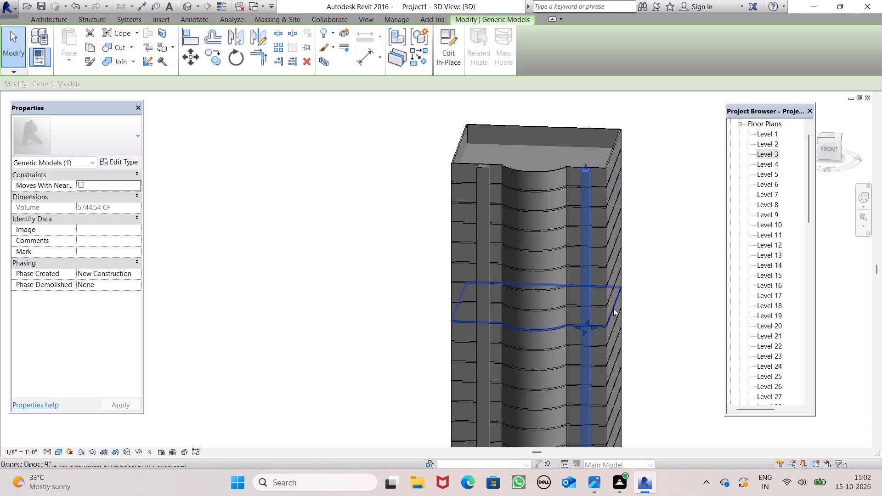
{"action": "scroll", "coordinate": [592, 335], "scroll_direction": "up", "scroll_amount": 5}
{"action": "scroll", "coordinate": [574, 327], "scroll_direction": "down", "scroll_amount": 1}
{"action": "scroll", "coordinate": [574, 327], "scroll_direction": "up", "scroll_amount": 2}
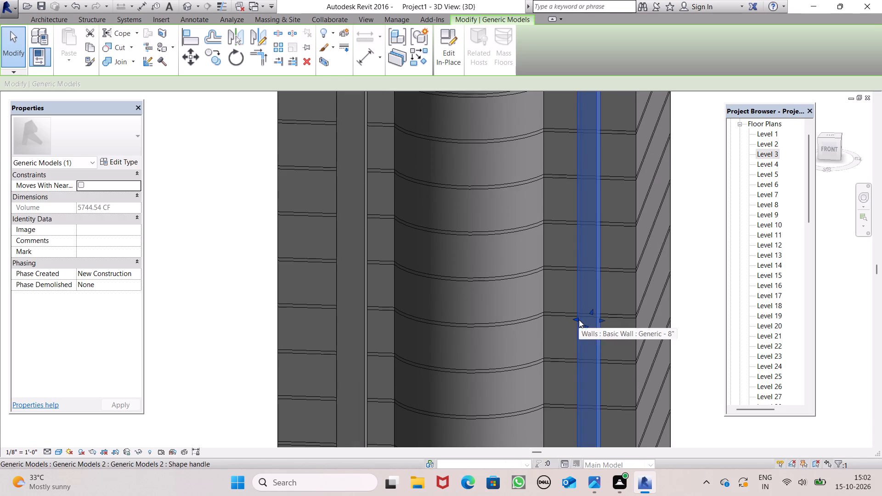
{"action": "left_click_drag", "start_coordinate": [579, 320], "coordinate": [572, 322]}
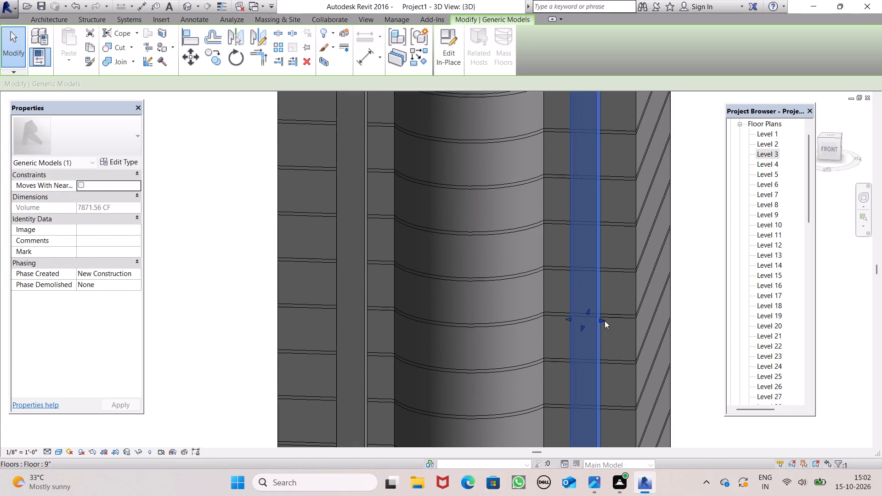
Trim the new strip's width by pulling its outer side face inward, leaving nothing selected.
{"action": "left_click_drag", "start_coordinate": [601, 320], "coordinate": [591, 322]}
{"action": "scroll", "coordinate": [632, 298], "scroll_direction": "down", "scroll_amount": 6}
{"action": "left_click", "coordinate": [458, 291]}
{"action": "scroll", "coordinate": [459, 290], "scroll_direction": "down", "scroll_amount": 1}
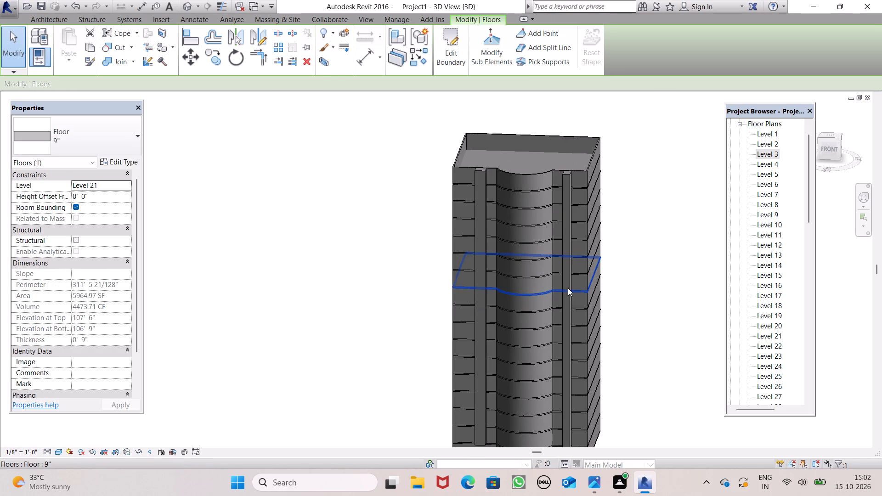
{"action": "key", "text": "space"}
{"action": "left_click", "coordinate": [706, 271]}
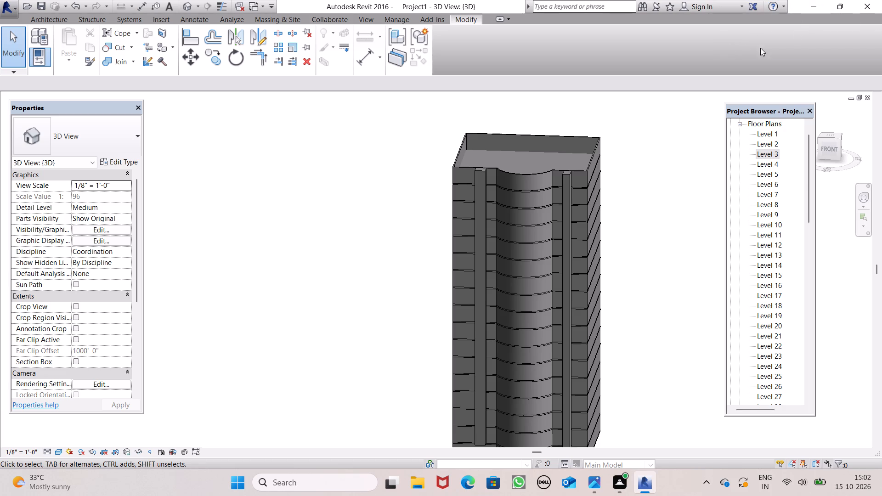
Examine the tower's front facade from several angles, along with the 3D view's properties.
{"action": "scroll", "coordinate": [538, 176], "scroll_direction": "down", "scroll_amount": 1}
{"action": "middle_click_drag", "start_coordinate": [556, 211], "coordinate": [605, 183]}
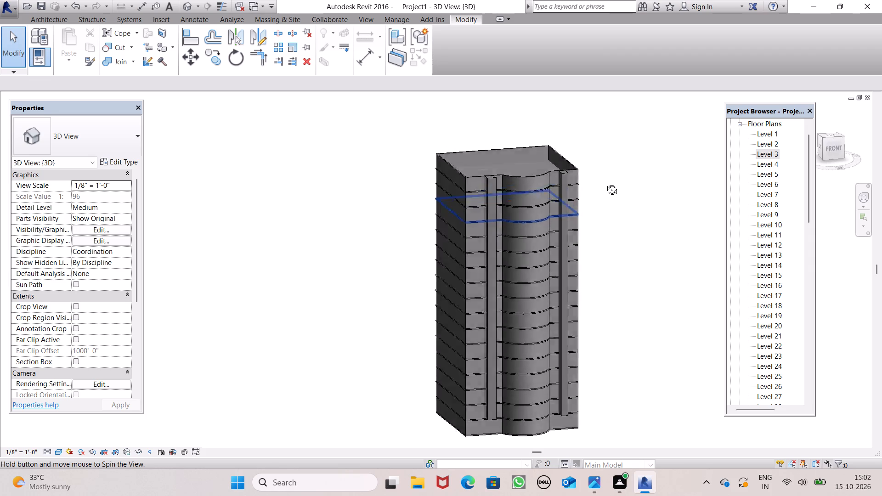
{"action": "middle_click_drag", "start_coordinate": [605, 183], "coordinate": [600, 132]}
{"action": "left_click", "coordinate": [547, 117]}
{"action": "scroll", "coordinate": [549, 156], "scroll_direction": "down", "scroll_amount": 2}
{"action": "scroll", "coordinate": [469, 265], "scroll_direction": "up", "scroll_amount": 1}
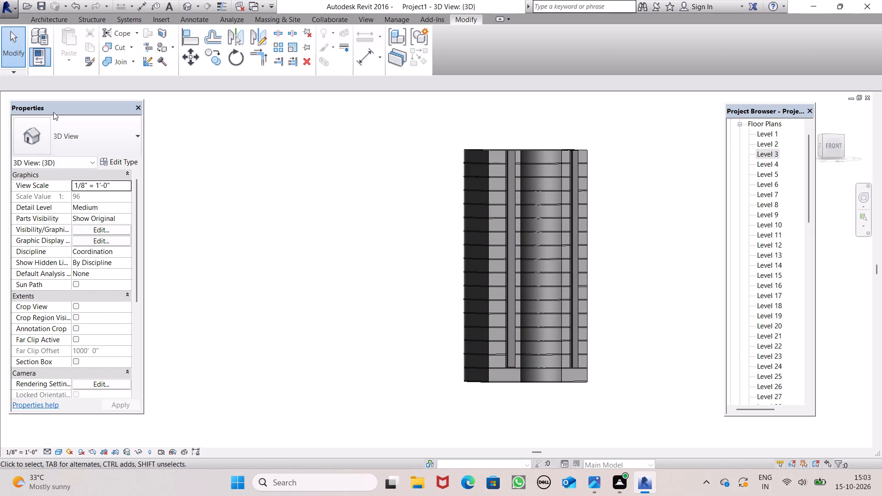
{"action": "scroll", "coordinate": [61, 185], "scroll_direction": "down", "scroll_amount": 1}
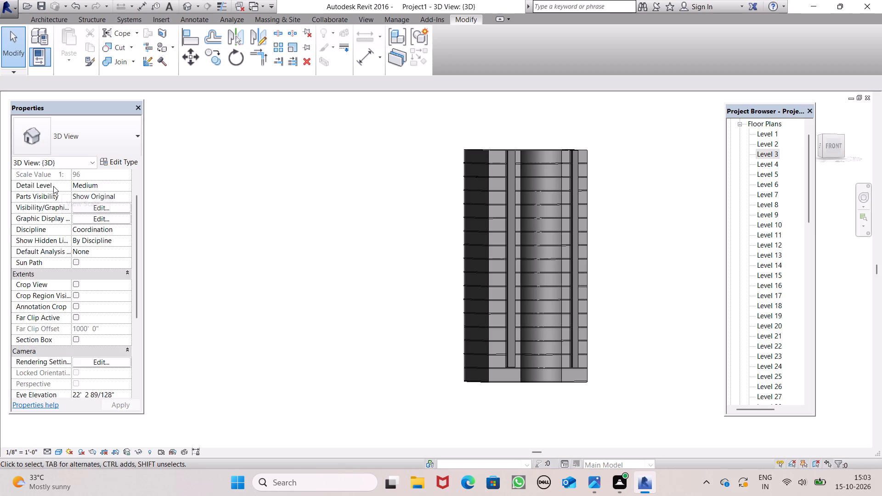
{"action": "scroll", "coordinate": [53, 186], "scroll_direction": "down", "scroll_amount": 1}
{"action": "scroll", "coordinate": [49, 188], "scroll_direction": "up", "scroll_amount": 1}
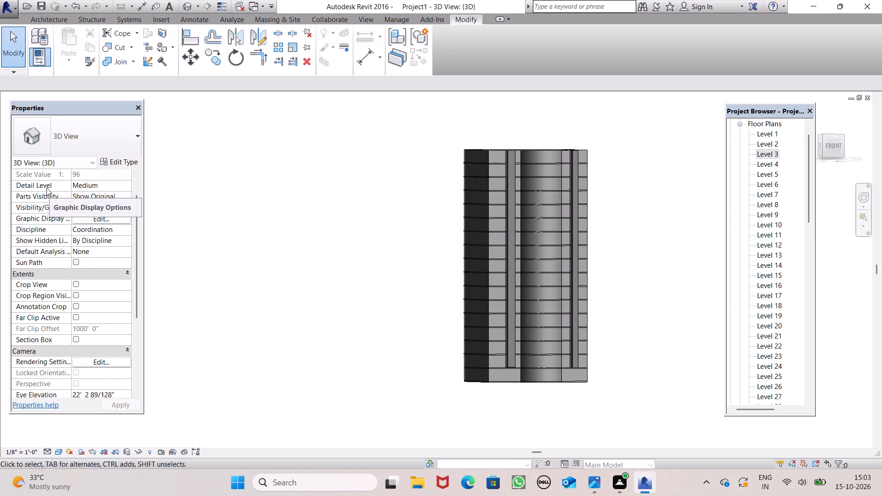
{"action": "scroll", "coordinate": [40, 188], "scroll_direction": "up", "scroll_amount": 1}
{"action": "scroll", "coordinate": [607, 291], "scroll_direction": "up", "scroll_amount": 2}
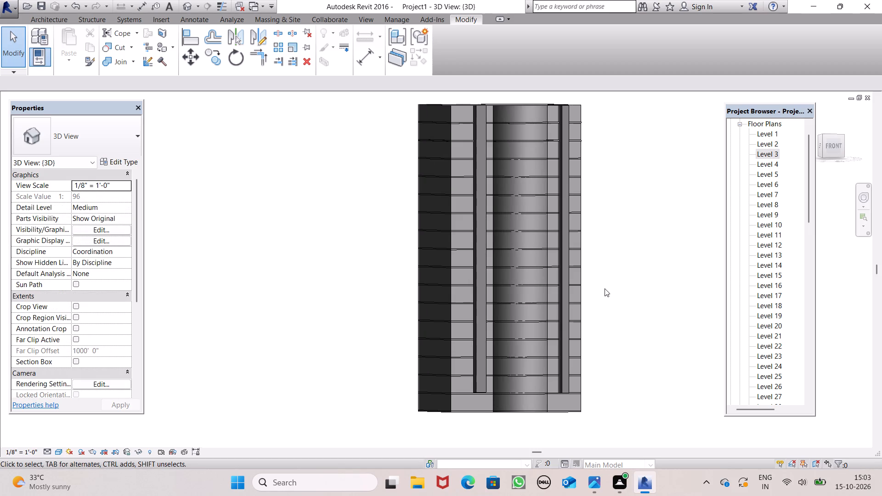
Widen the left-hand facade strip by extending its outer side face away from the curved bay.
{"action": "scroll", "coordinate": [605, 288], "scroll_direction": "down", "scroll_amount": 1}
{"action": "middle_click_drag", "start_coordinate": [603, 296], "coordinate": [583, 348], "text": "shift"}
{"action": "scroll", "coordinate": [483, 277], "scroll_direction": "up", "scroll_amount": 5}
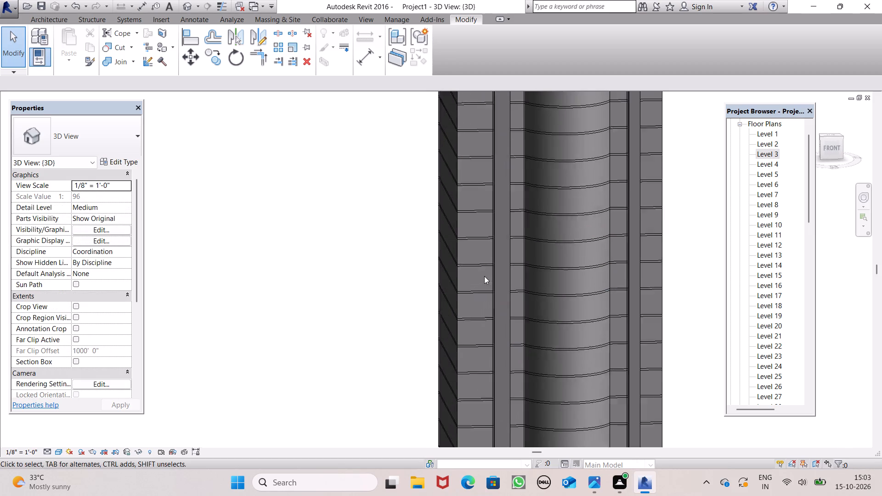
{"action": "left_click", "coordinate": [498, 272]}
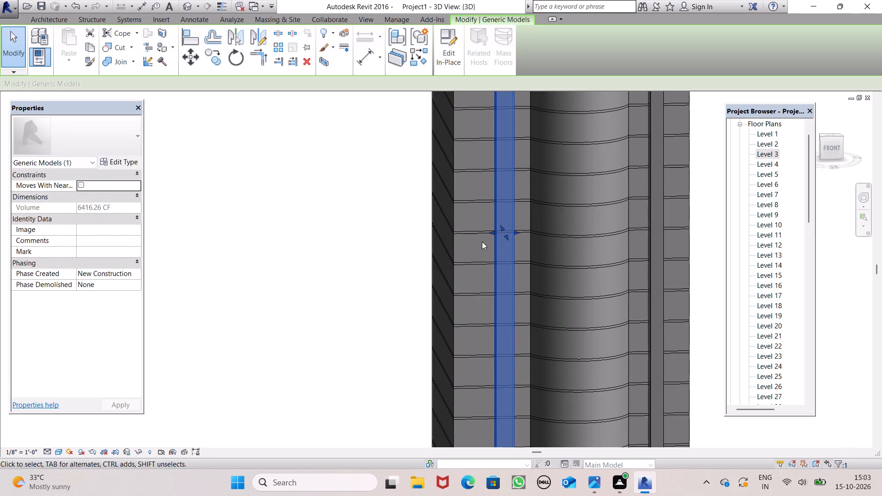
{"action": "left_click_drag", "start_coordinate": [489, 231], "coordinate": [482, 234]}
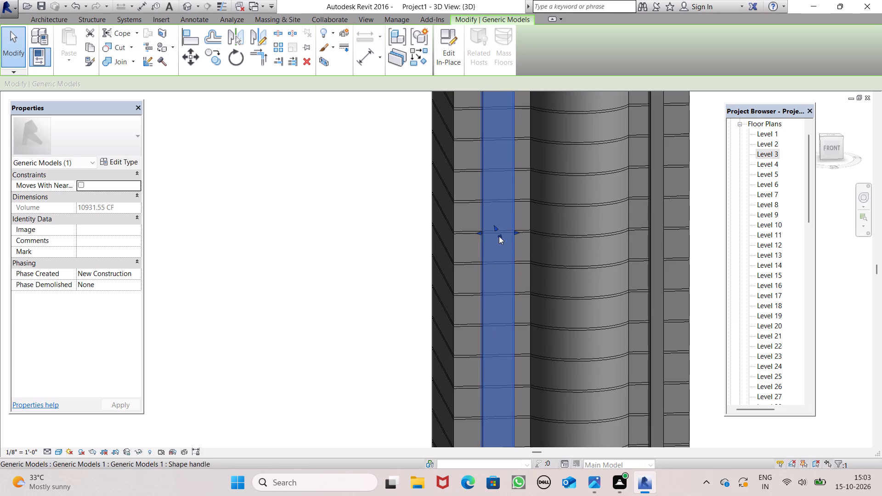
Narrow the left-hand strip by moving its inner side face away from the curved bay, leaving nothing selected.
{"action": "left_click_drag", "start_coordinate": [515, 233], "coordinate": [492, 238]}
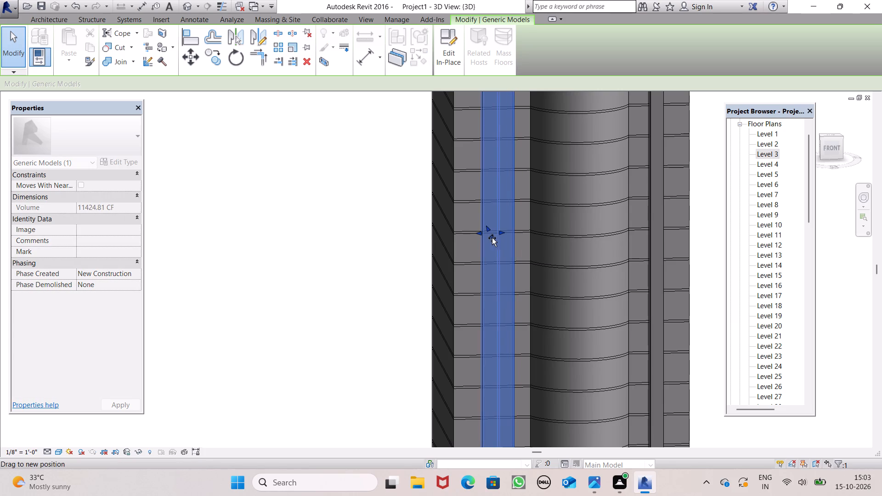
{"action": "left_click_drag", "start_coordinate": [492, 238], "coordinate": [505, 238]}
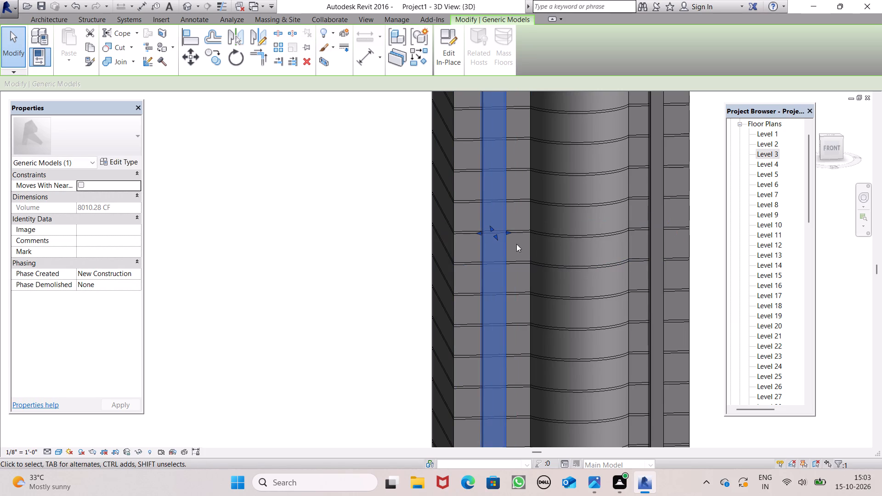
{"action": "left_click_drag", "start_coordinate": [507, 235], "coordinate": [502, 235]}
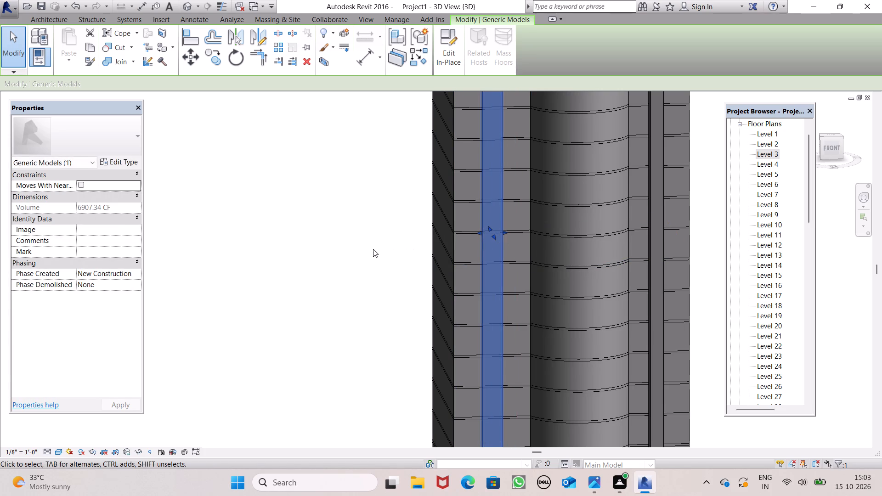
{"action": "left_click", "coordinate": [373, 249]}
{"action": "key", "text": "space"}
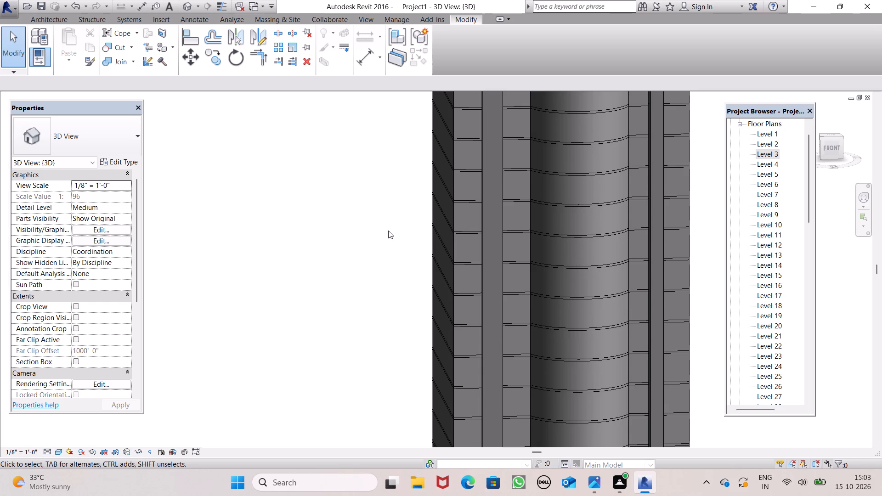
Trim the left-hand strip slightly narrower by pulling its inner side face farther from the curved bay, then deselect it.
{"action": "scroll", "coordinate": [383, 238], "scroll_direction": "down", "scroll_amount": 1}
{"action": "left_click", "coordinate": [353, 253]}
{"action": "scroll", "coordinate": [353, 253], "scroll_direction": "down", "scroll_amount": 5}
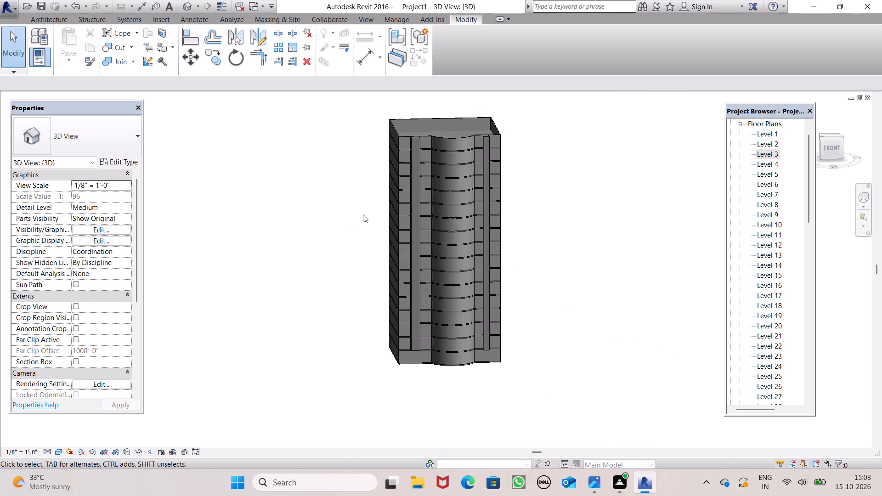
{"action": "scroll", "coordinate": [480, 208], "scroll_direction": "up", "scroll_amount": 4}
{"action": "left_click", "coordinate": [366, 235]}
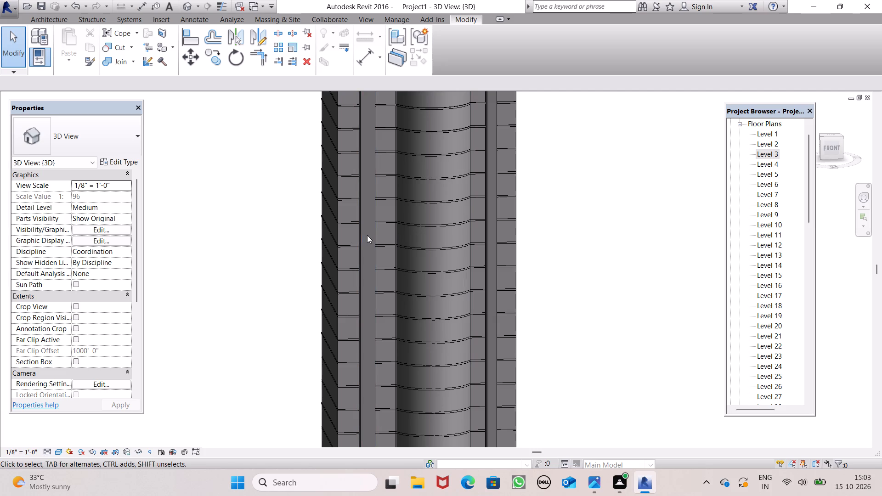
{"action": "left_click", "coordinate": [372, 231]}
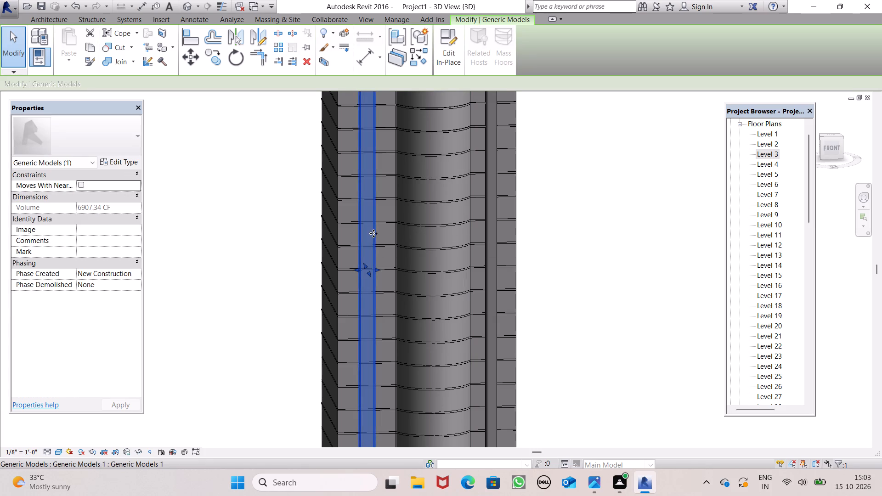
{"action": "scroll", "coordinate": [371, 318], "scroll_direction": "down", "scroll_amount": 6}
{"action": "scroll", "coordinate": [394, 253], "scroll_direction": "up", "scroll_amount": 6}
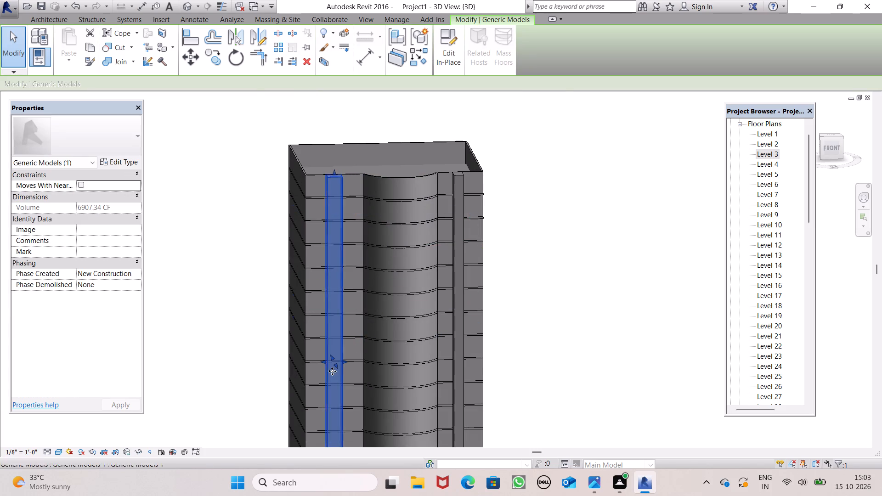
{"action": "scroll", "coordinate": [332, 371], "scroll_direction": "up", "scroll_amount": 7}
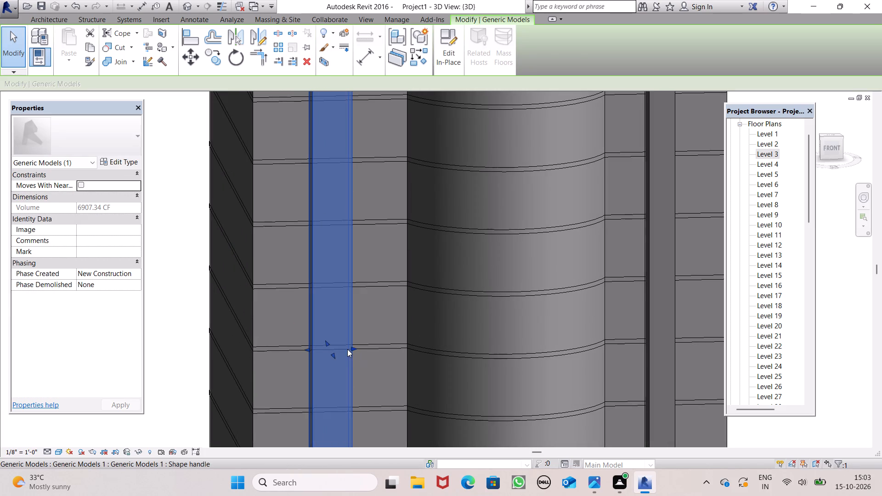
{"action": "left_click_drag", "start_coordinate": [352, 346], "coordinate": [341, 350]}
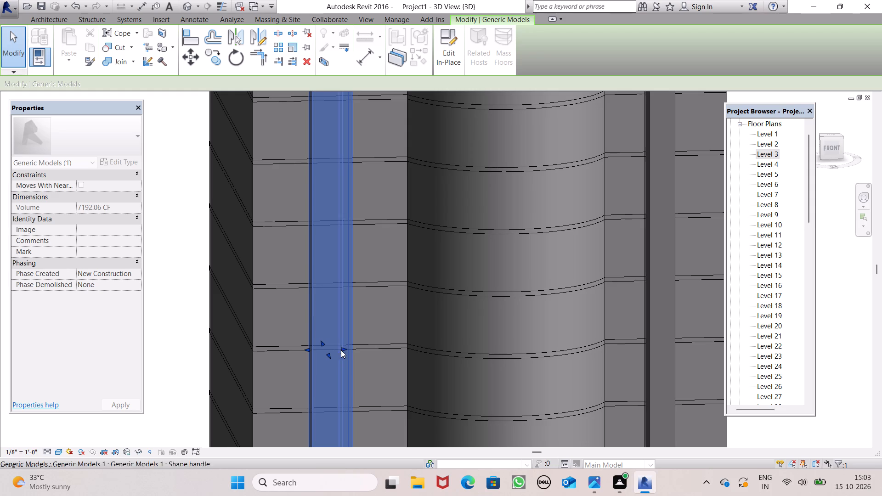
{"action": "scroll", "coordinate": [281, 306], "scroll_direction": "down", "scroll_amount": 6}
{"action": "left_click", "coordinate": [571, 292]}
{"action": "scroll", "coordinate": [472, 282], "scroll_direction": "up", "scroll_amount": 2}
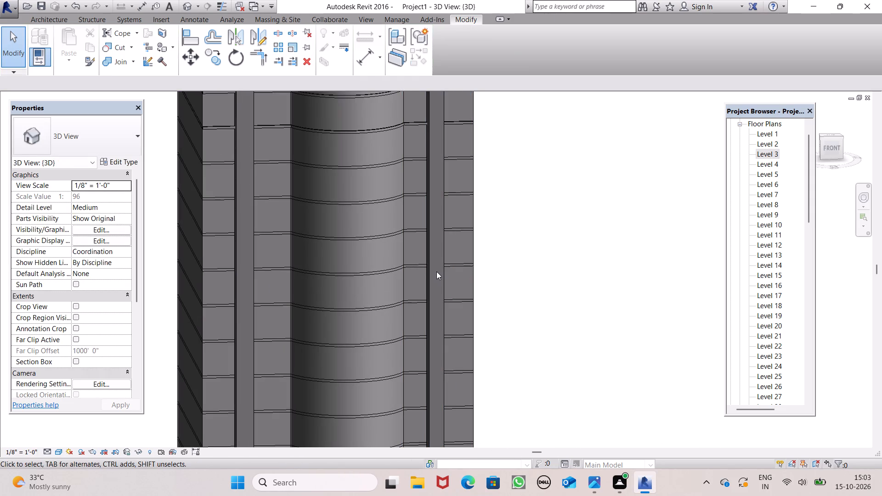
Start another in-place model in the Generic Models category on the Level 3 floor plan, keeping the default name.
{"action": "scroll", "coordinate": [544, 302], "scroll_direction": "down", "scroll_amount": 5}
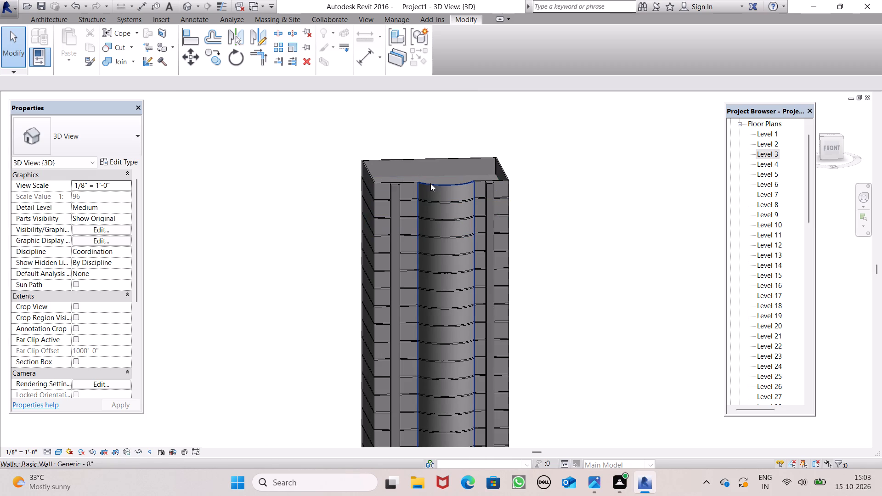
{"action": "double_click", "coordinate": [767, 154]}
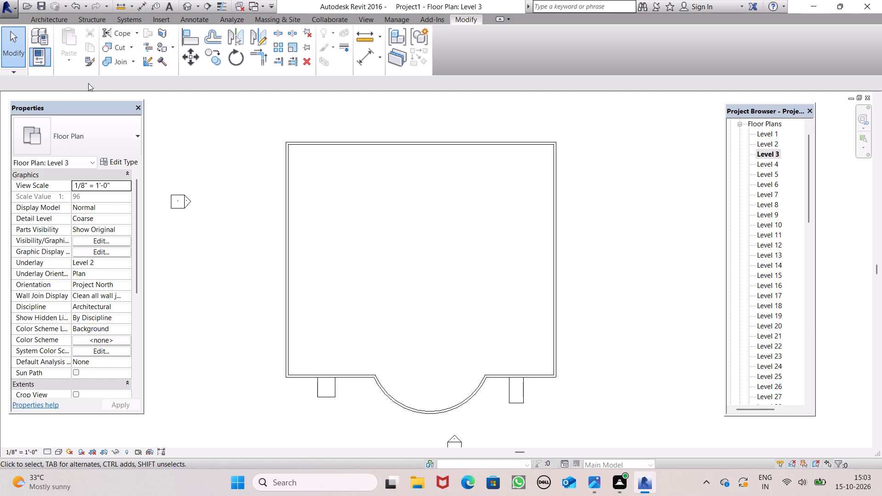
{"action": "left_click", "coordinate": [58, 22]}
{"action": "left_click", "coordinate": [120, 64]}
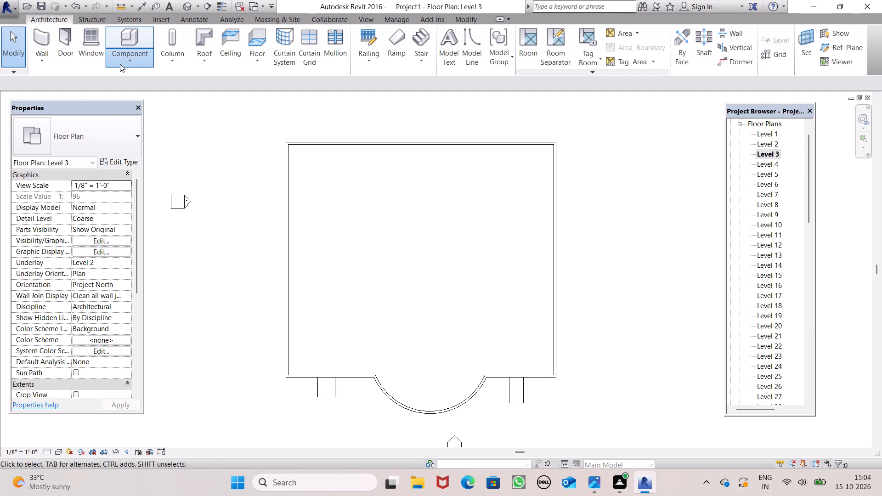
{"action": "left_click", "coordinate": [146, 105]}
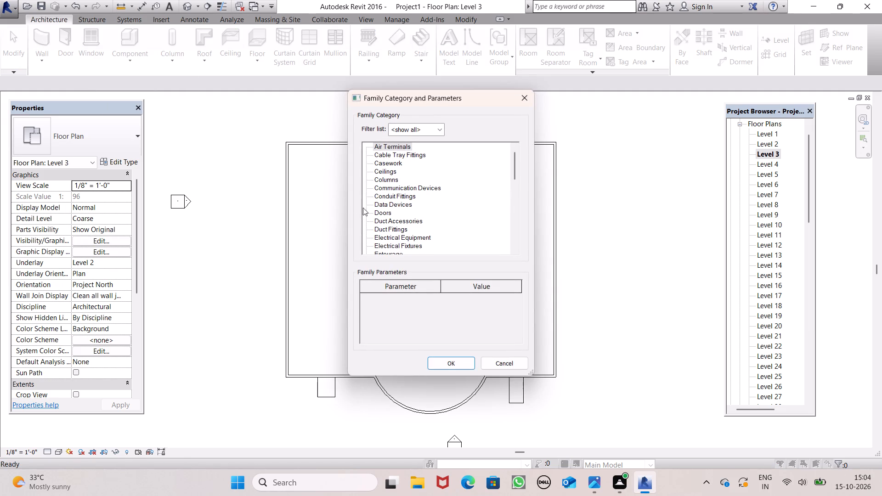
{"action": "scroll", "coordinate": [406, 214], "scroll_direction": "down", "scroll_amount": 5}
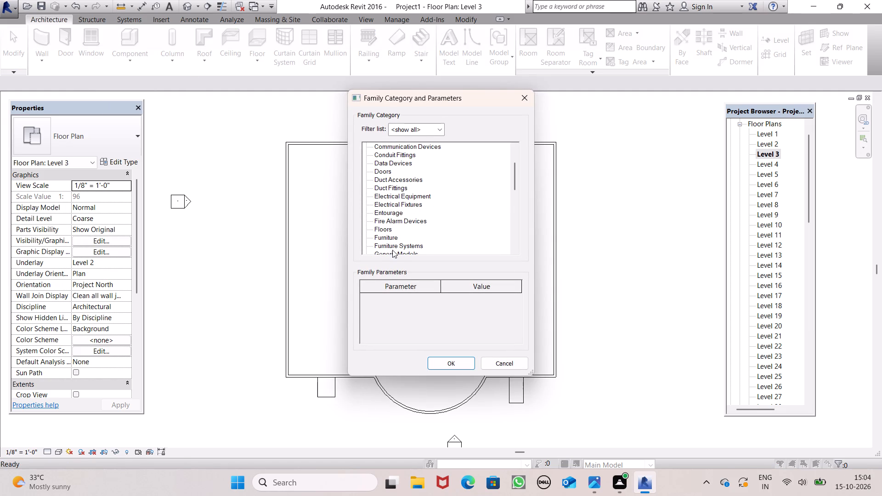
{"action": "scroll", "coordinate": [399, 212], "scroll_direction": "down", "scroll_amount": 1}
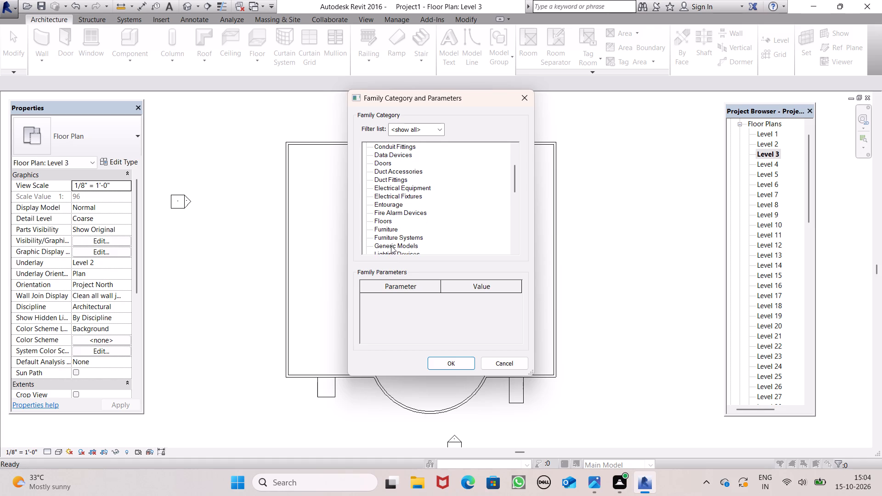
{"action": "left_click", "coordinate": [391, 245]}
{"action": "left_click", "coordinate": [456, 366]}
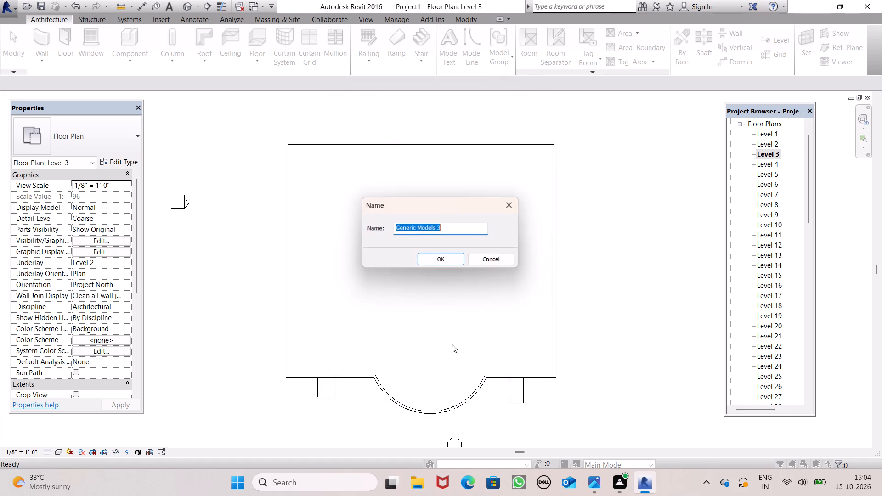
{"action": "left_click", "coordinate": [442, 264]}
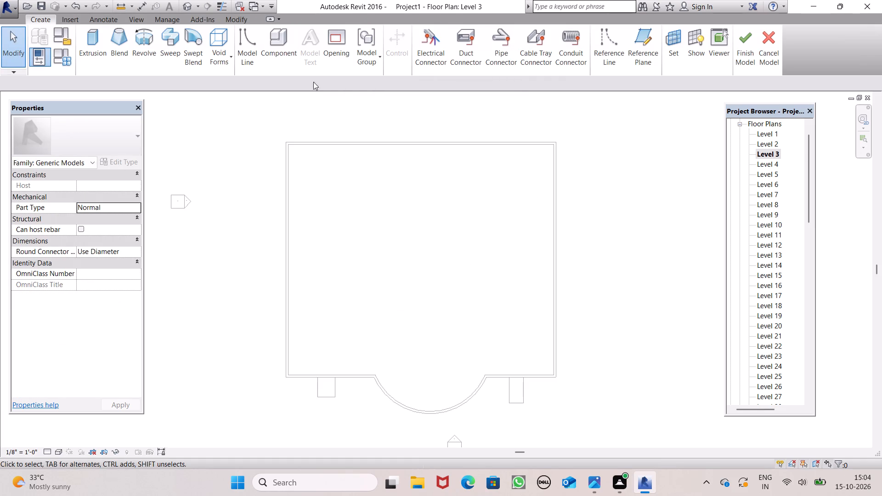
Create a 1' 0" extrusion from a rectangle about 2'-0" by 2'-6" on the front wall's outer face, between the left-hand strip and curved bay.
{"action": "left_click", "coordinate": [96, 37]}
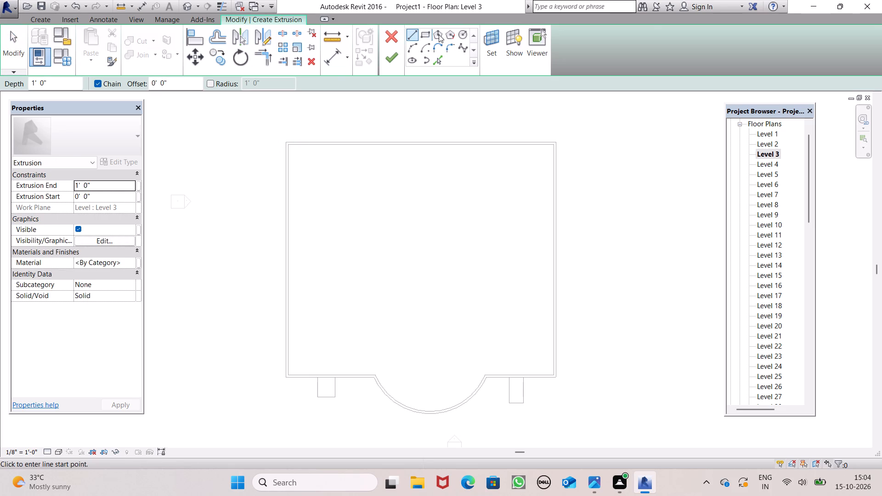
{"action": "left_click", "coordinate": [422, 33]}
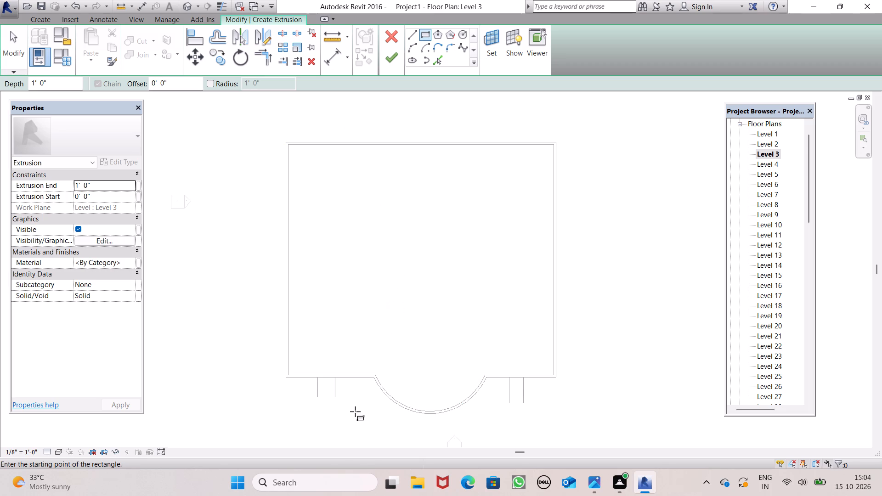
{"action": "scroll", "coordinate": [349, 427], "scroll_direction": "up", "scroll_amount": 1}
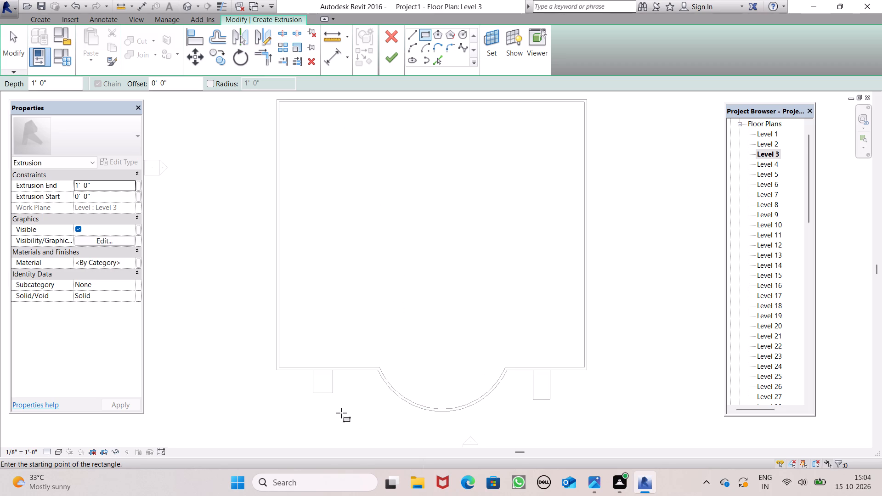
{"action": "scroll", "coordinate": [345, 419], "scroll_direction": "up", "scroll_amount": 5}
{"action": "scroll", "coordinate": [366, 317], "scroll_direction": "up", "scroll_amount": 5}
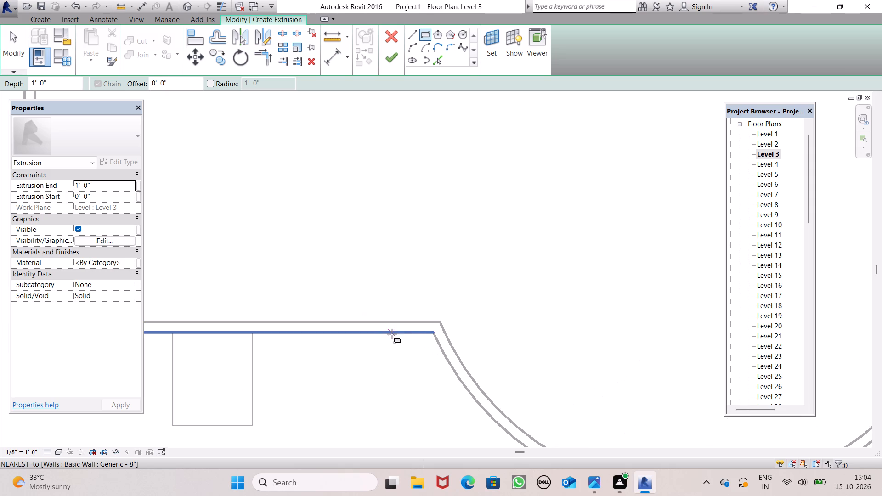
{"action": "left_click", "coordinate": [384, 333]}
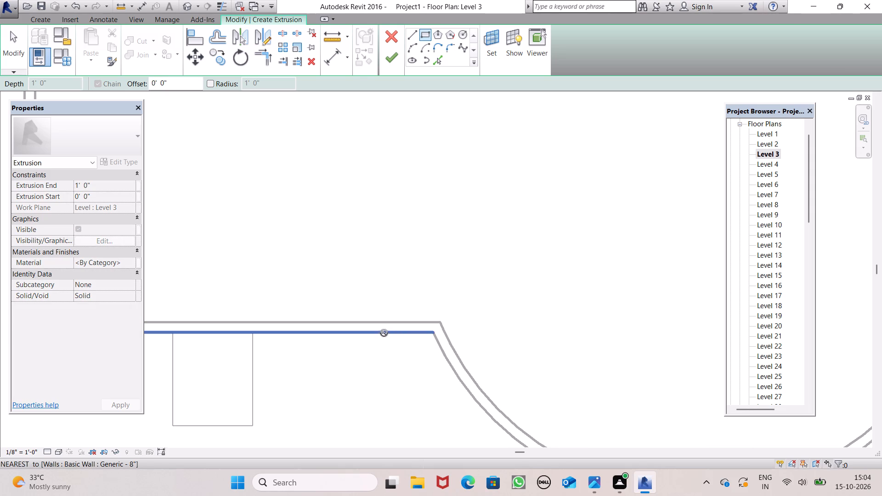
{"action": "left_click", "coordinate": [416, 368]}
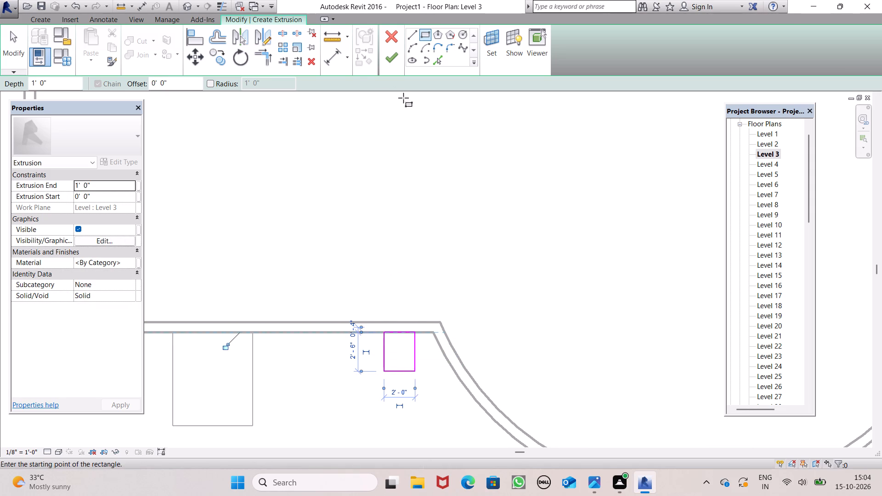
{"action": "left_click", "coordinate": [391, 60]}
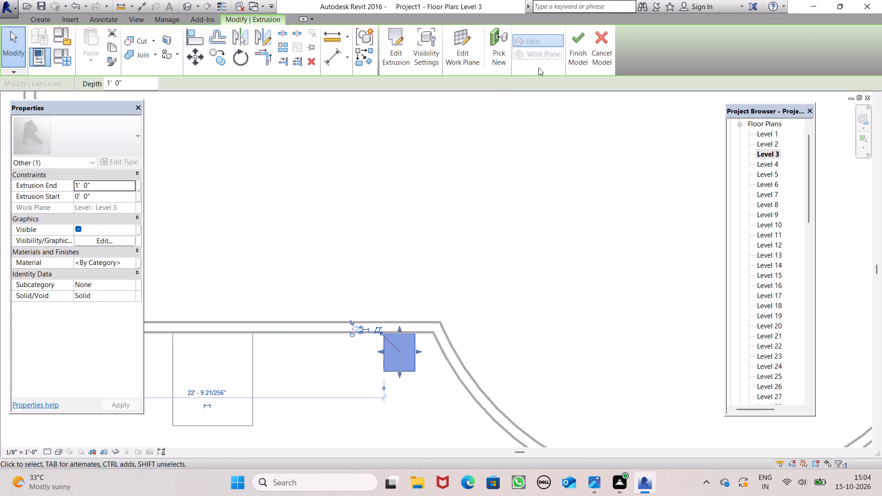
Finish the in-place model containing the small block between the left-hand strip and the curved bay.
{"action": "left_click", "coordinate": [573, 51]}
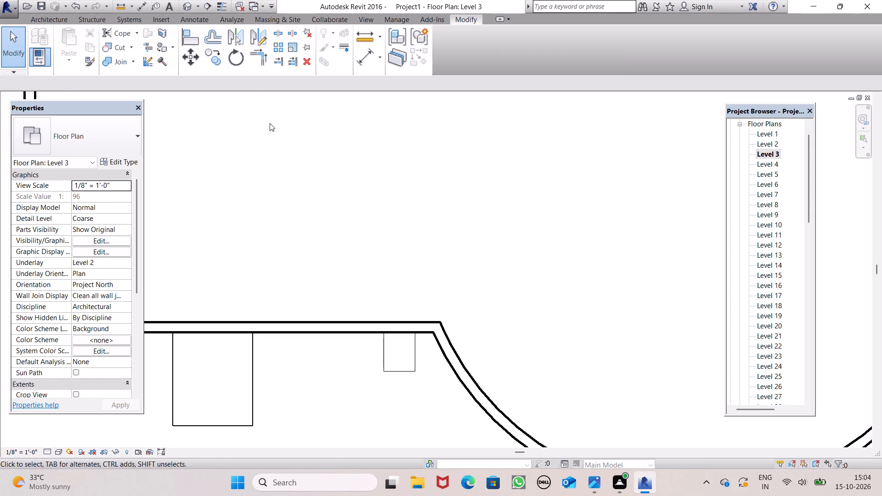
In the 3D view, stretch the small block between the left-hand strip and curved bay upward past the next floor line.
{"action": "scroll", "coordinate": [270, 126], "scroll_direction": "down", "scroll_amount": 2}
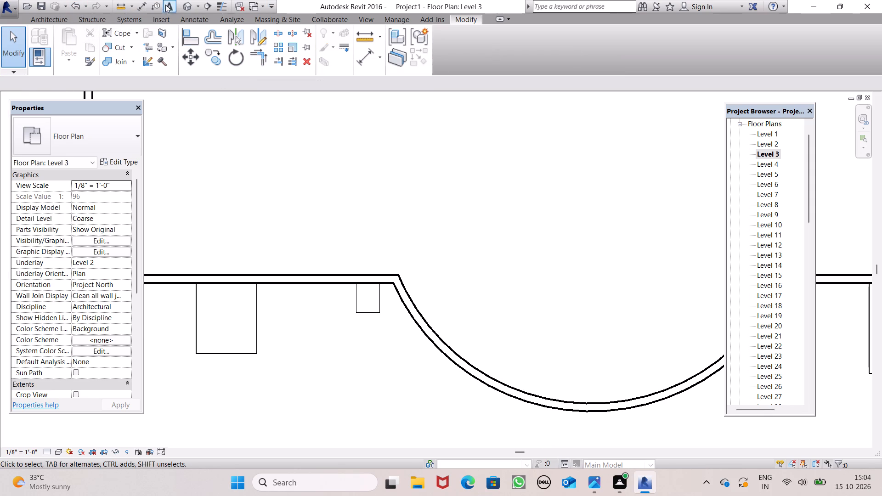
{"action": "left_click", "coordinate": [184, 7]}
{"action": "scroll", "coordinate": [267, 180], "scroll_direction": "down", "scroll_amount": 1}
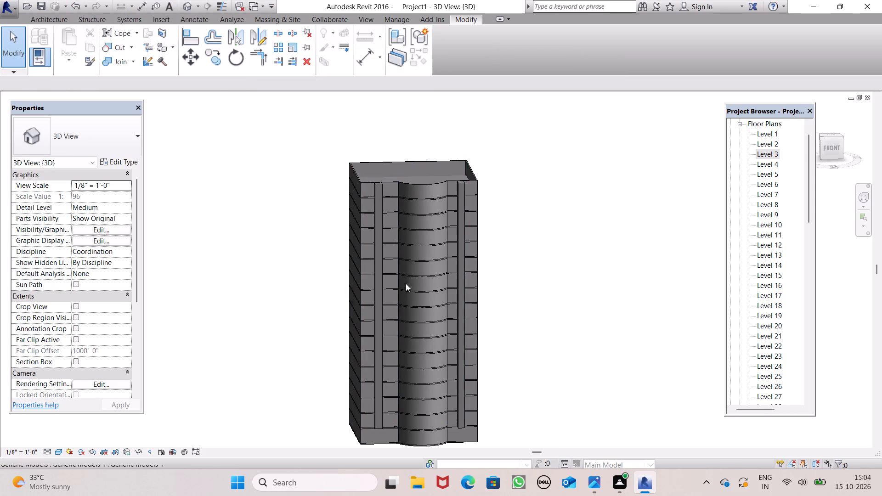
{"action": "scroll", "coordinate": [399, 410], "scroll_direction": "up", "scroll_amount": 6}
{"action": "scroll", "coordinate": [373, 344], "scroll_direction": "down", "scroll_amount": 5}
{"action": "scroll", "coordinate": [381, 441], "scroll_direction": "up", "scroll_amount": 6}
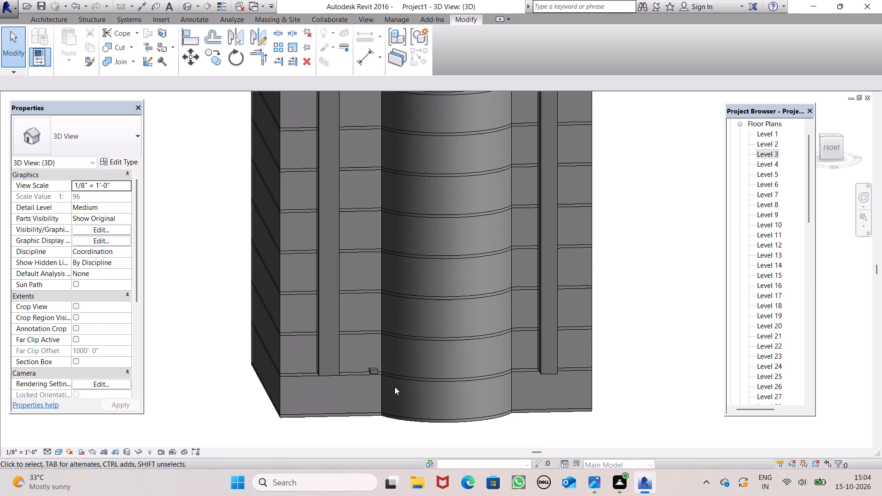
{"action": "scroll", "coordinate": [392, 376], "scroll_direction": "up", "scroll_amount": 5}
{"action": "left_click", "coordinate": [363, 367]}
{"action": "scroll", "coordinate": [363, 365], "scroll_direction": "down", "scroll_amount": 1}
{"action": "scroll", "coordinate": [363, 365], "scroll_direction": "up", "scroll_amount": 4}
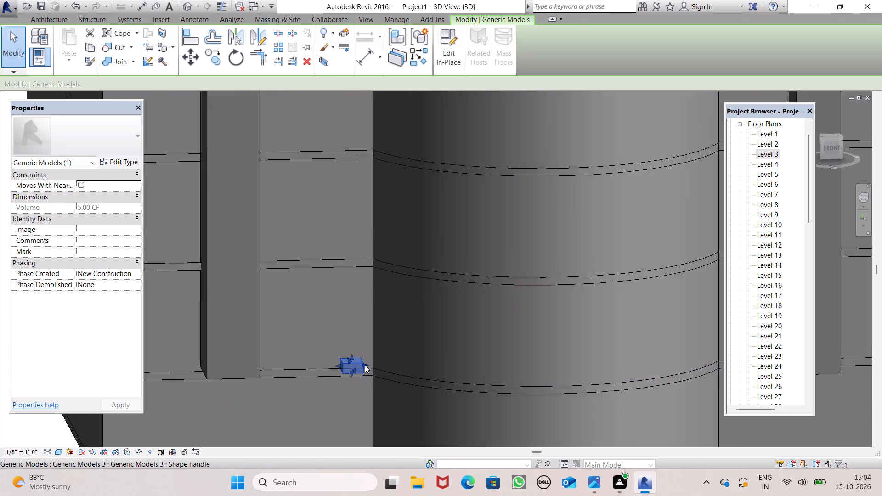
{"action": "scroll", "coordinate": [365, 365], "scroll_direction": "up", "scroll_amount": 3}
{"action": "left_click_drag", "start_coordinate": [343, 354], "coordinate": [373, 130]}
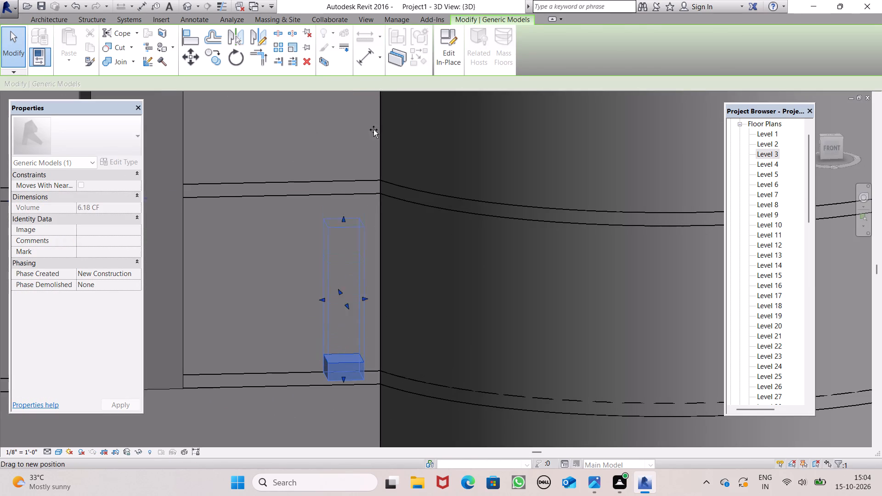
{"action": "left_click_drag", "start_coordinate": [373, 130], "coordinate": [373, 62]}
{"action": "left_click_drag", "start_coordinate": [343, 376], "coordinate": [344, 366]}
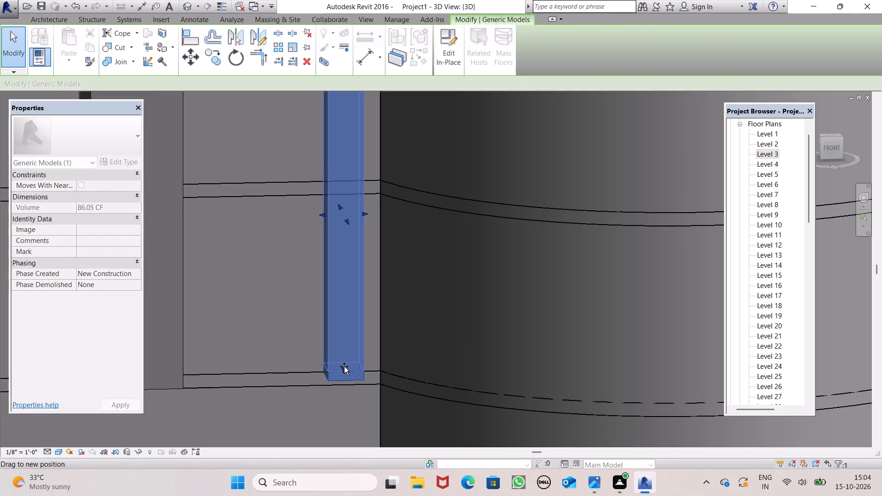
{"action": "left_click_drag", "start_coordinate": [344, 366], "coordinate": [345, 367]}
Widen the block by moving its bay-side face until it meets the edge of the curved bay.
{"action": "middle_click_drag", "start_coordinate": [350, 347], "coordinate": [323, 345]}
{"action": "scroll", "coordinate": [396, 305], "scroll_direction": "down", "scroll_amount": 2}
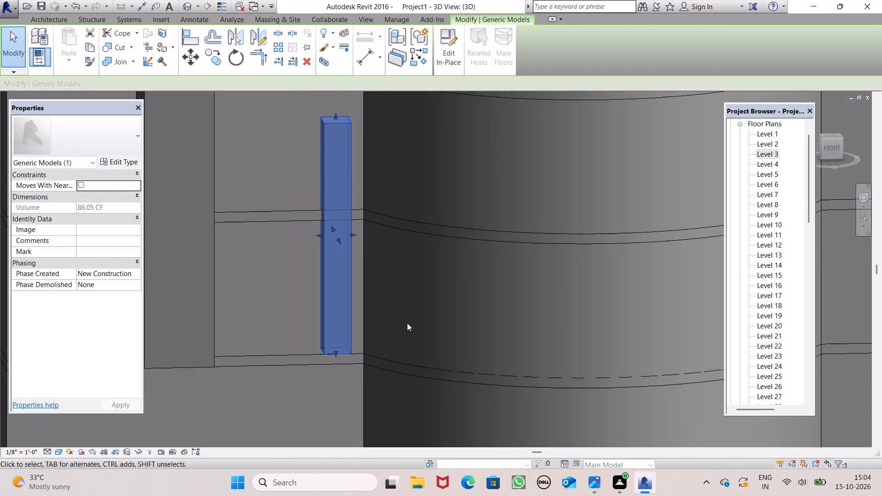
{"action": "middle_click_drag", "start_coordinate": [418, 334], "coordinate": [353, 347], "text": "shift"}
{"action": "scroll", "coordinate": [364, 257], "scroll_direction": "up", "scroll_amount": 3}
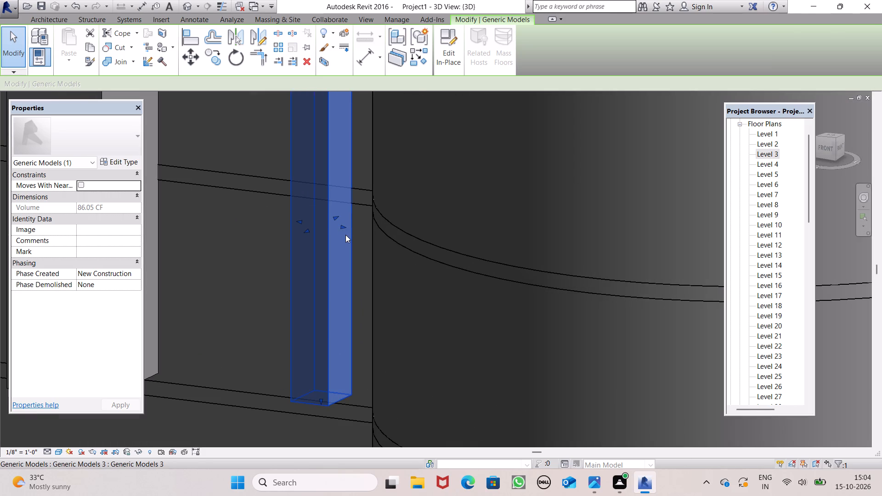
{"action": "left_click_drag", "start_coordinate": [339, 225], "coordinate": [360, 231]}
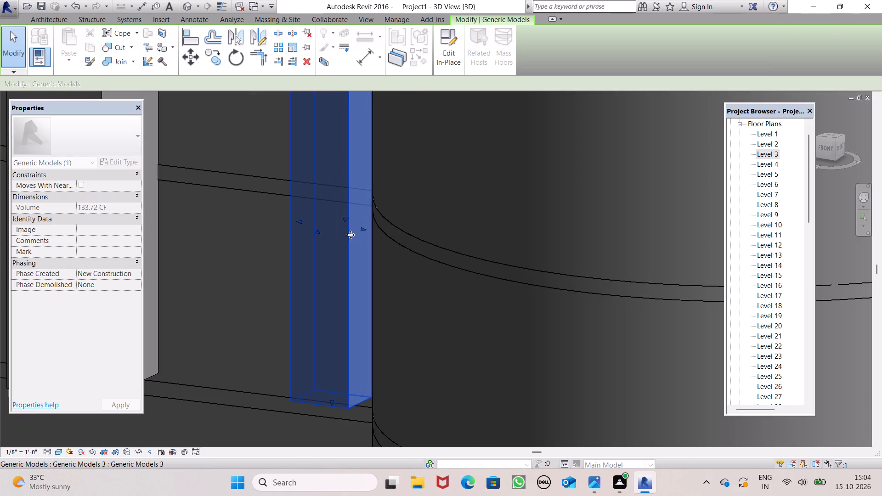
Extend the block's top face up to the top of the tower to form a full-height strip, then deselect it.
{"action": "scroll", "coordinate": [351, 235], "scroll_direction": "down", "scroll_amount": 6}
{"action": "middle_click_drag", "start_coordinate": [350, 301], "coordinate": [440, 321]}
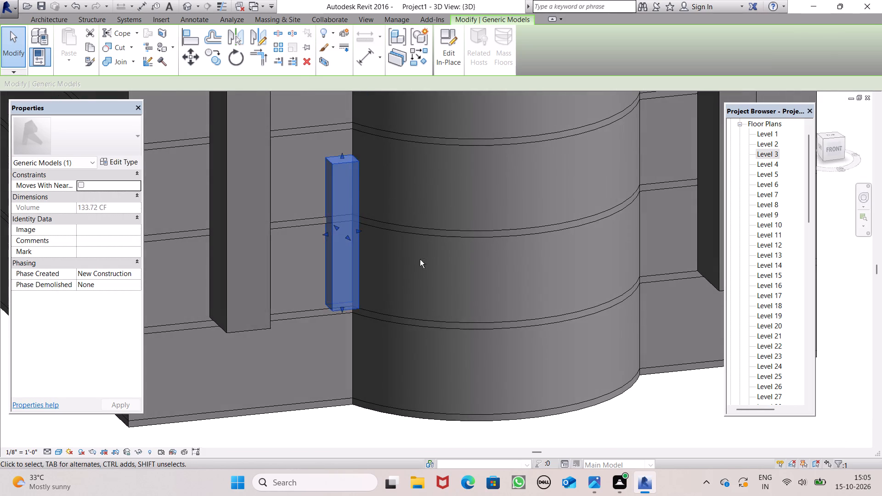
{"action": "scroll", "coordinate": [398, 337], "scroll_direction": "down", "scroll_amount": 3}
{"action": "scroll", "coordinate": [388, 360], "scroll_direction": "up", "scroll_amount": 1}
{"action": "scroll", "coordinate": [388, 360], "scroll_direction": "down", "scroll_amount": 12}
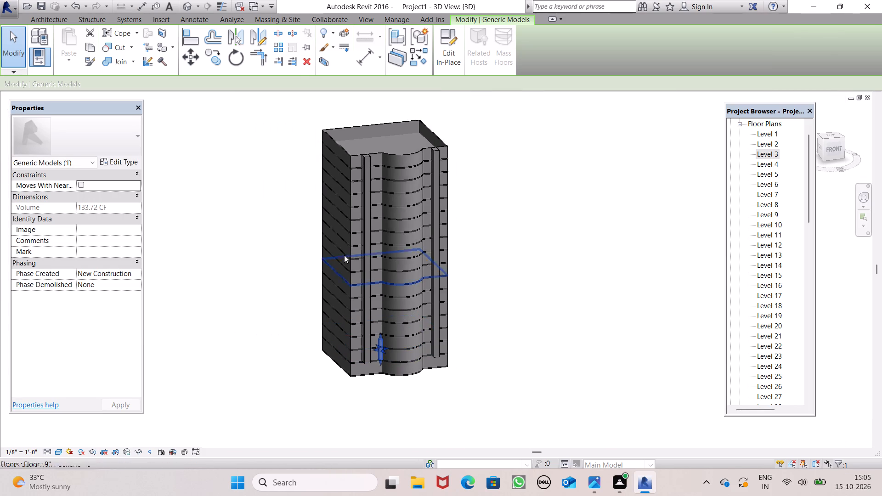
{"action": "scroll", "coordinate": [372, 148], "scroll_direction": "up", "scroll_amount": 4}
{"action": "scroll", "coordinate": [401, 137], "scroll_direction": "down", "scroll_amount": 1}
{"action": "scroll", "coordinate": [401, 137], "scroll_direction": "up", "scroll_amount": 1}
{"action": "scroll", "coordinate": [398, 138], "scroll_direction": "down", "scroll_amount": 4}
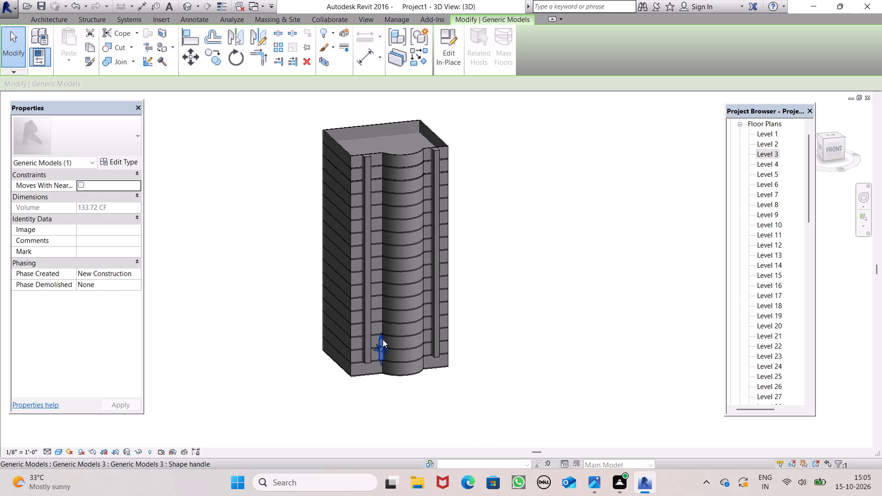
{"action": "left_click_drag", "start_coordinate": [381, 334], "coordinate": [371, 196]}
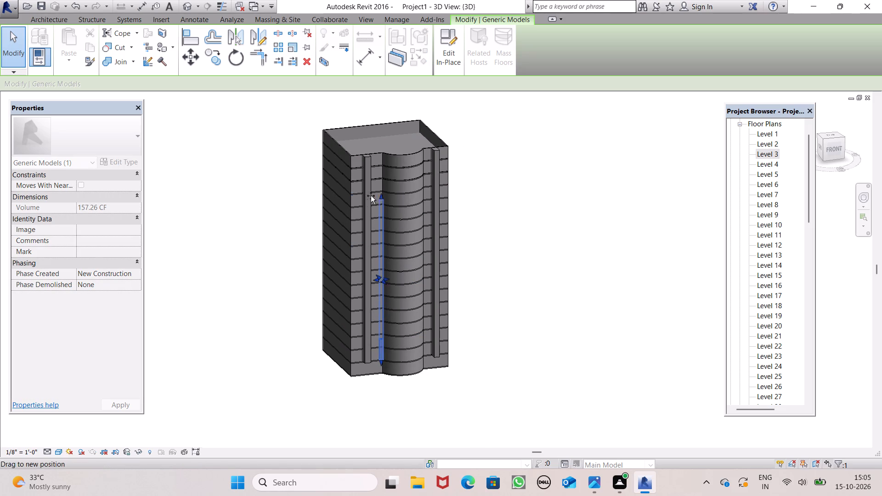
{"action": "left_click_drag", "start_coordinate": [371, 196], "coordinate": [374, 158]}
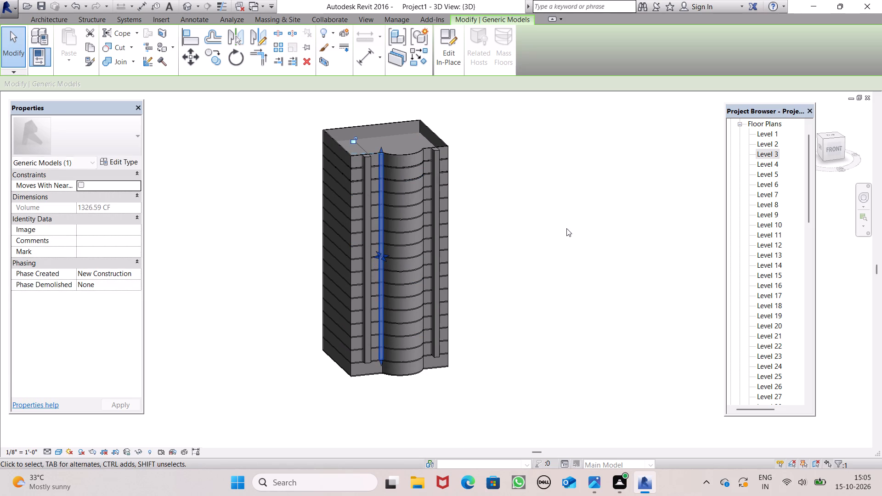
{"action": "left_click", "coordinate": [566, 228]}
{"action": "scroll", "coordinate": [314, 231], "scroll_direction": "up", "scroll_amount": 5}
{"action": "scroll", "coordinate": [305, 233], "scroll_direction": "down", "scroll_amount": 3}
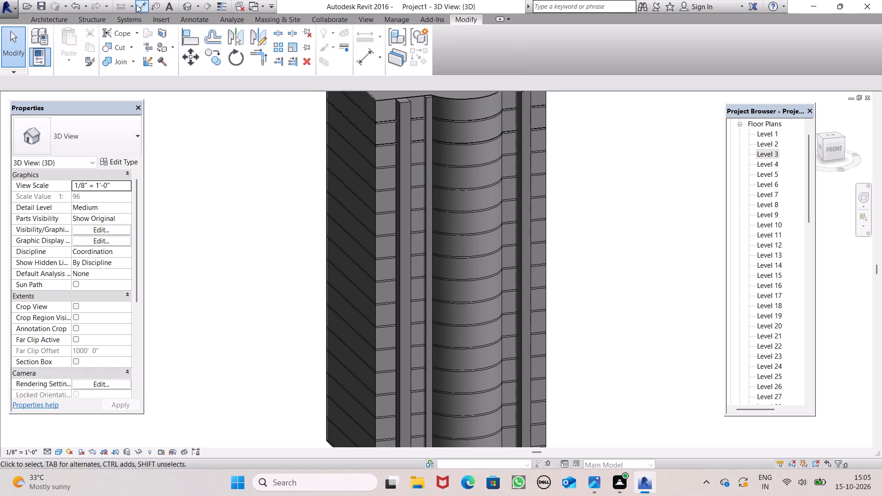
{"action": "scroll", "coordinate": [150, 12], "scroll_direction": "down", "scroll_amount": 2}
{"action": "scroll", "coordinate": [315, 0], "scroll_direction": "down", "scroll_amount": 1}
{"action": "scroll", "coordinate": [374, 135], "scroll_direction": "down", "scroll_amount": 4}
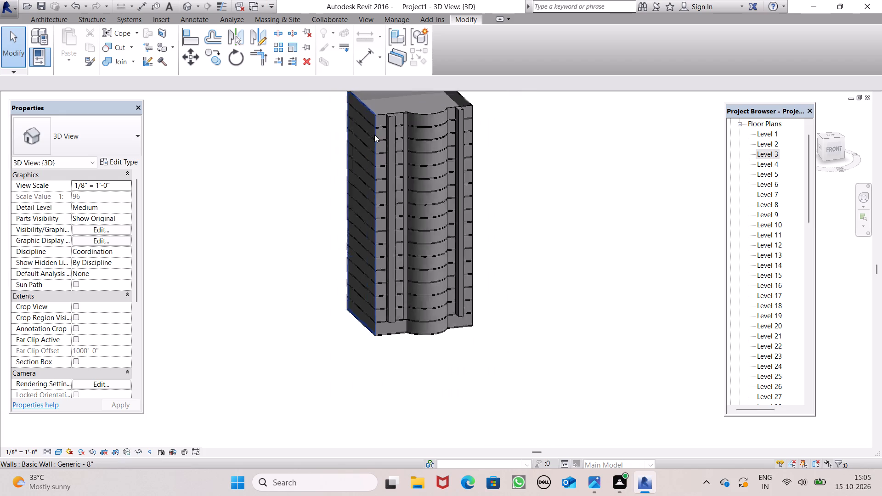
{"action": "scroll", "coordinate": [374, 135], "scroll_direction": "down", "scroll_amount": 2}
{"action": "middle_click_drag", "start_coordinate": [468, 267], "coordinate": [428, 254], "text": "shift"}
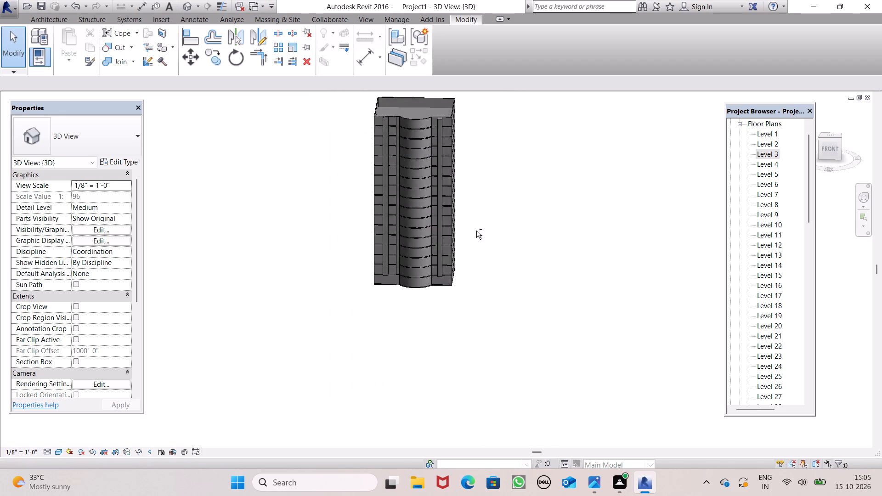
Start another in-place model in the Generic Models category on the Level 3 floor plan, keeping the default name.
{"action": "double_click", "coordinate": [762, 156]}
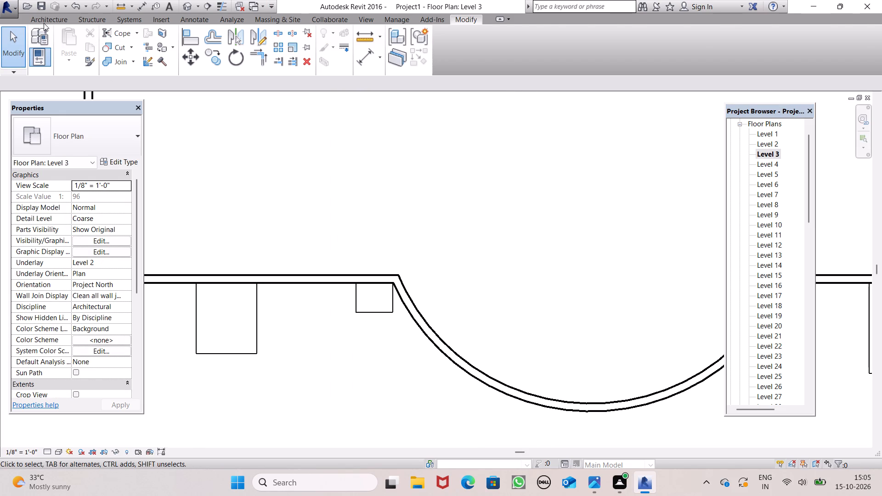
{"action": "left_click", "coordinate": [55, 16]}
{"action": "left_click", "coordinate": [134, 64]}
{"action": "left_click", "coordinate": [147, 107]}
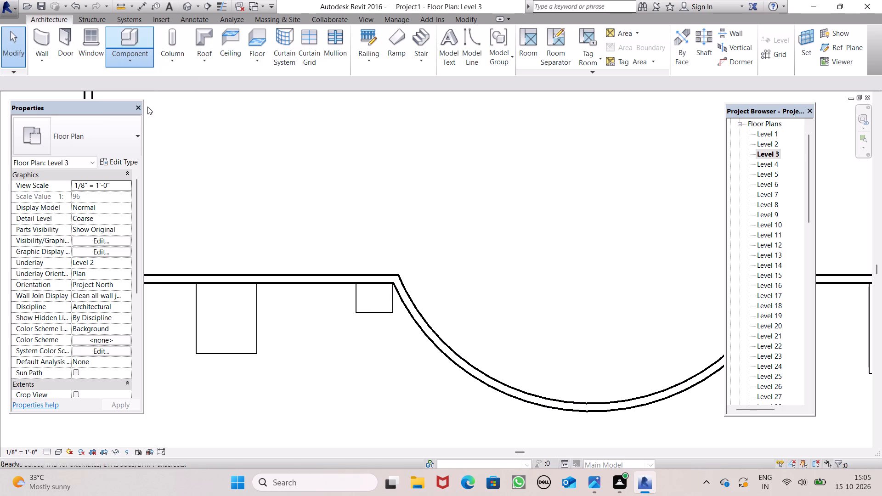
{"action": "scroll", "coordinate": [398, 202], "scroll_direction": "down", "scroll_amount": 2}
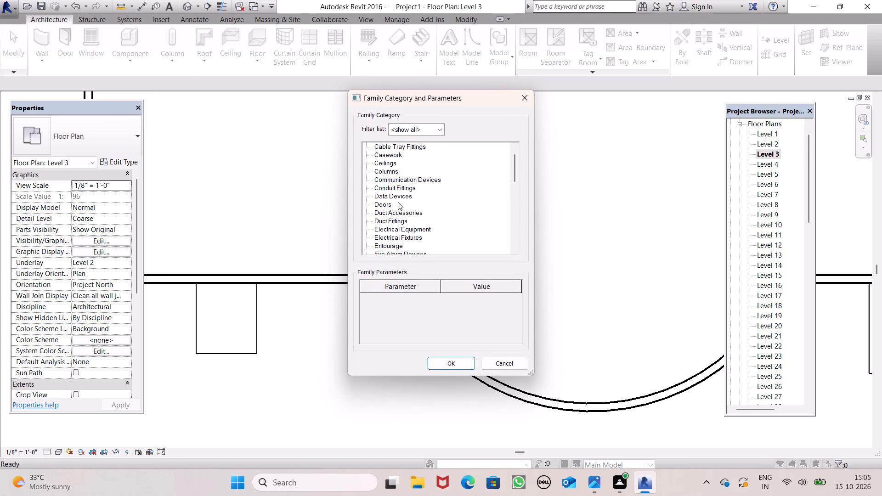
{"action": "scroll", "coordinate": [397, 208], "scroll_direction": "down", "scroll_amount": 6}
{"action": "left_click", "coordinate": [387, 227]}
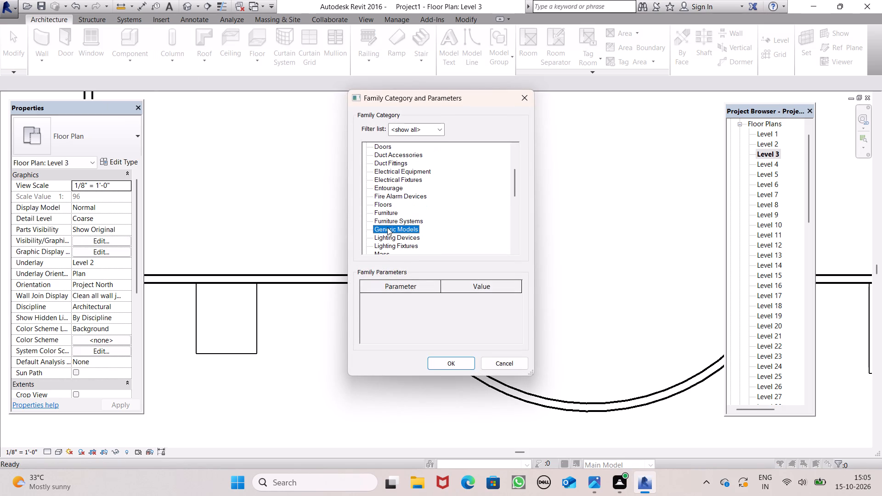
{"action": "left_click", "coordinate": [437, 361]}
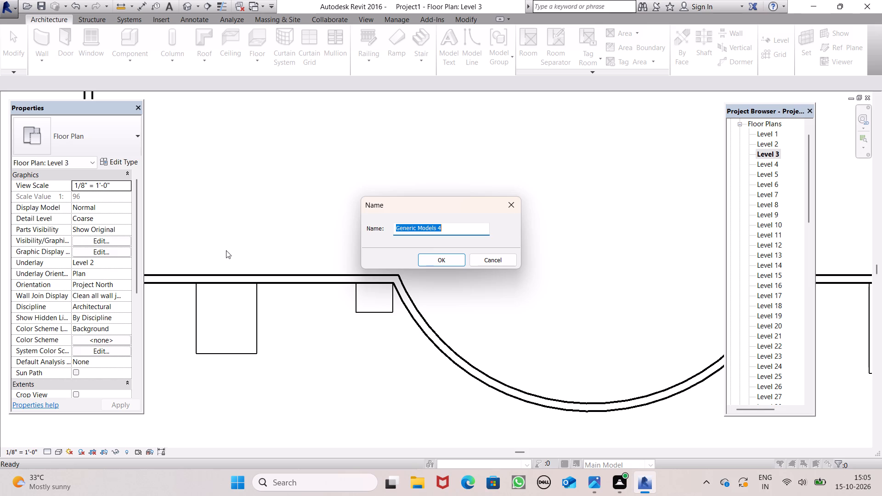
{"action": "left_click", "coordinate": [458, 261]}
Create a 1' 0" extrusion from a 2'-0" by 2'-0" rectangle on the front wall's outer face at the bay's right-hand corner, and finish the model.
{"action": "scroll", "coordinate": [333, 222], "scroll_direction": "down", "scroll_amount": 1}
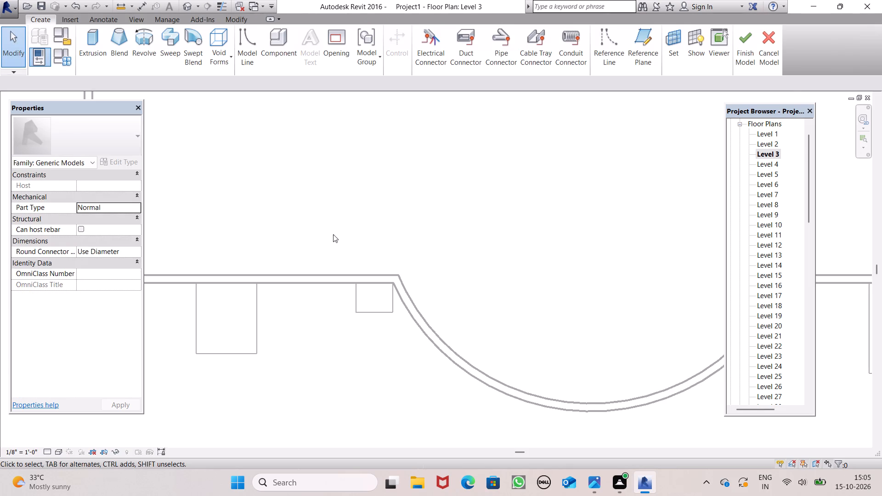
{"action": "scroll", "coordinate": [333, 234], "scroll_direction": "down", "scroll_amount": 3}
{"action": "left_click", "coordinate": [85, 40]}
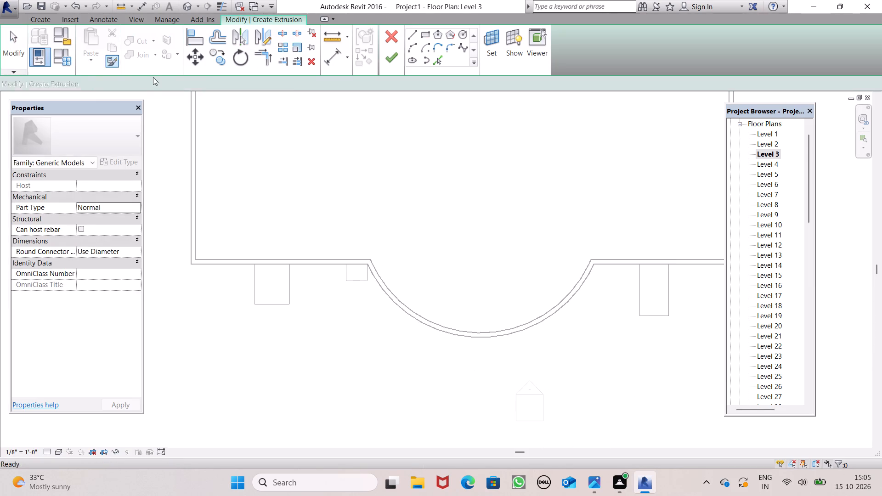
{"action": "left_click", "coordinate": [424, 34]}
{"action": "scroll", "coordinate": [355, 201], "scroll_direction": "down", "scroll_amount": 2}
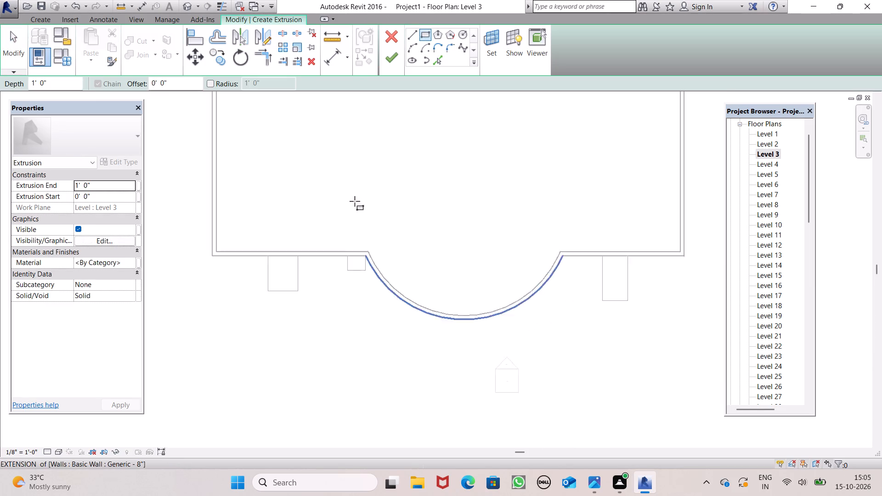
{"action": "scroll", "coordinate": [355, 201], "scroll_direction": "down", "scroll_amount": 1}
{"action": "scroll", "coordinate": [387, 256], "scroll_direction": "down", "scroll_amount": 2}
{"action": "scroll", "coordinate": [547, 257], "scroll_direction": "up", "scroll_amount": 3}
{"action": "scroll", "coordinate": [544, 257], "scroll_direction": "down", "scroll_amount": 1}
{"action": "scroll", "coordinate": [544, 257], "scroll_direction": "up", "scroll_amount": 2}
{"action": "scroll", "coordinate": [436, 238], "scroll_direction": "up", "scroll_amount": 3}
{"action": "scroll", "coordinate": [423, 238], "scroll_direction": "down", "scroll_amount": 1}
{"action": "scroll", "coordinate": [423, 238], "scroll_direction": "up", "scroll_amount": 11}
{"action": "left_click_drag", "start_coordinate": [409, 209], "coordinate": [413, 234]}
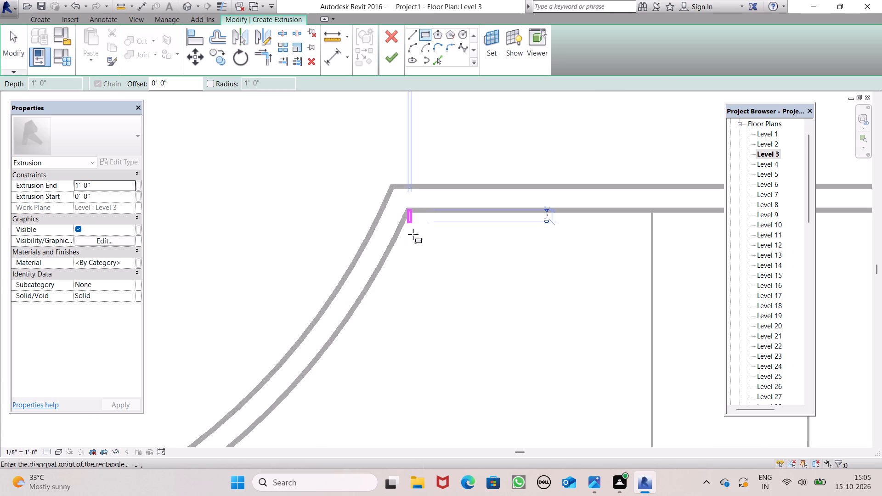
{"action": "left_click_drag", "start_coordinate": [413, 234], "coordinate": [477, 282]}
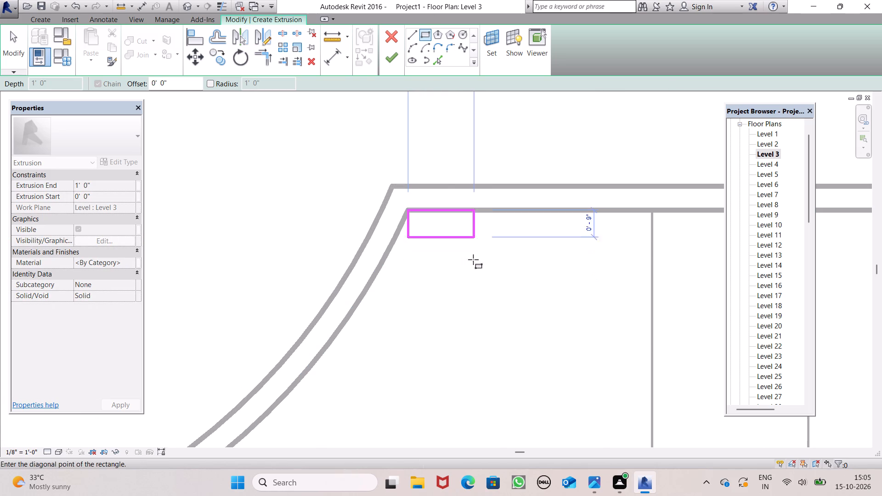
{"action": "left_click", "coordinate": [480, 281]}
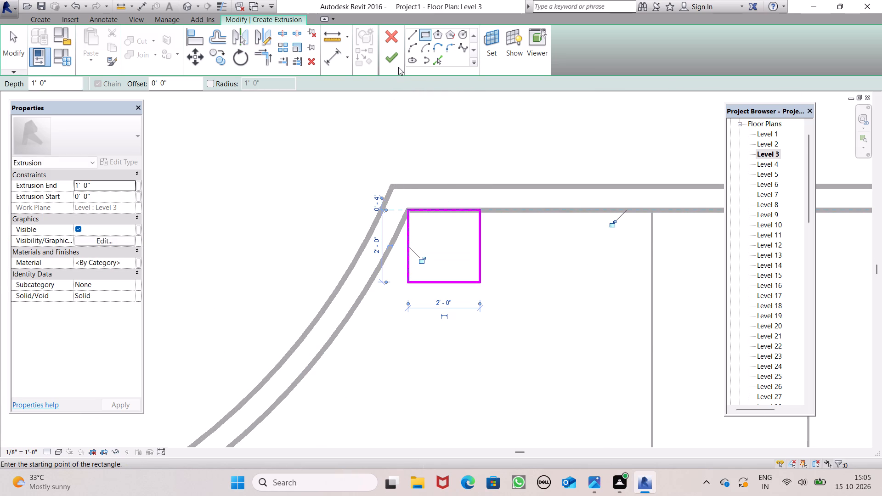
{"action": "left_click", "coordinate": [390, 55]}
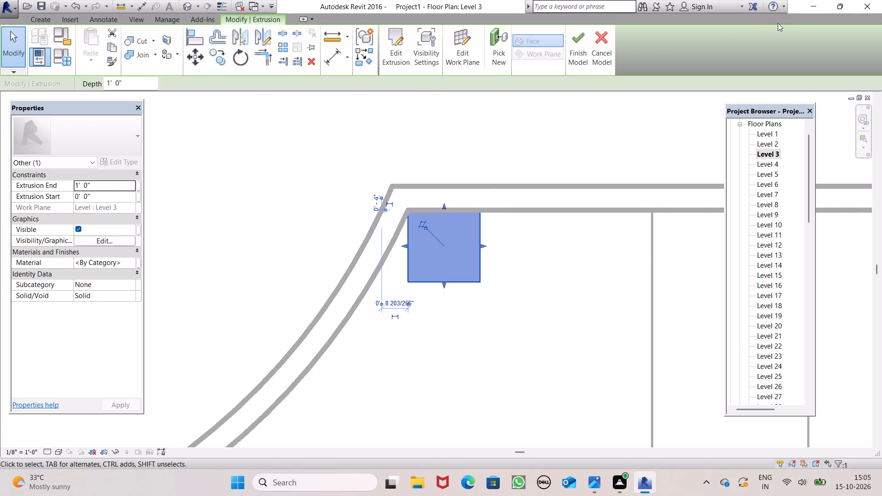
{"action": "left_click", "coordinate": [577, 58]}
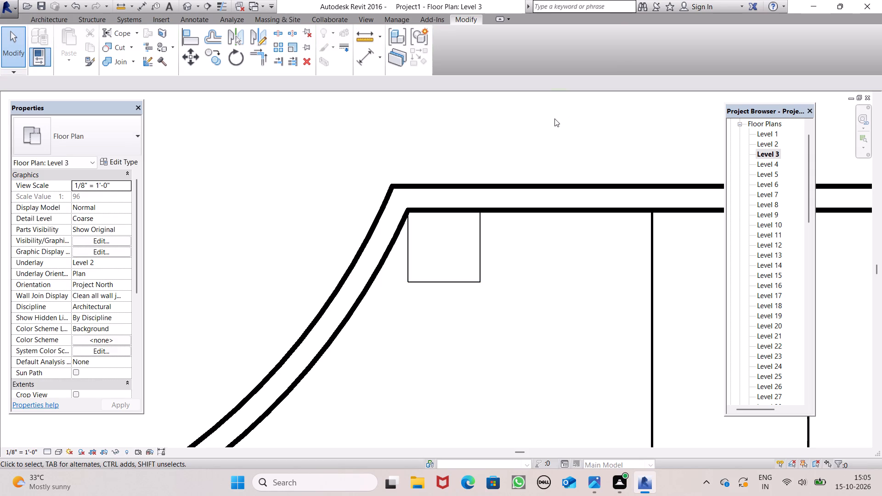
In the 3D view, extend the new block's top face at the bay's right-hand corner up to the top of the tower, then deselect it.
{"action": "scroll", "coordinate": [487, 167], "scroll_direction": "down", "scroll_amount": 10}
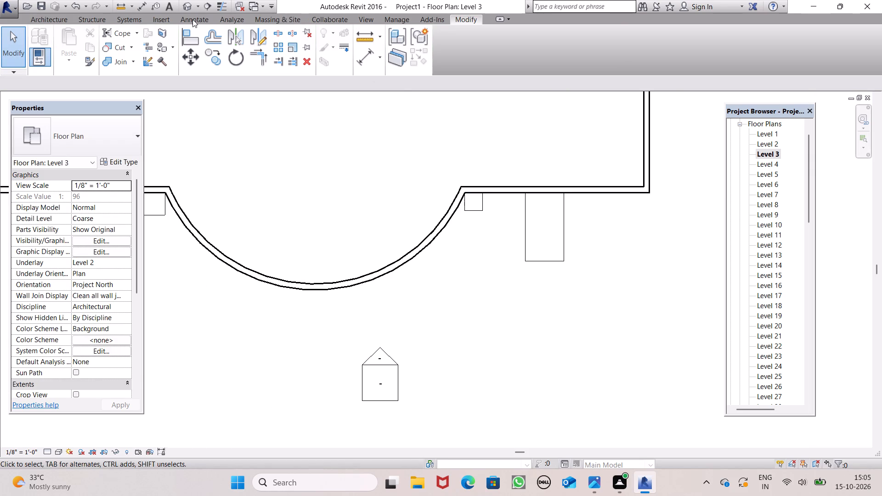
{"action": "left_click", "coordinate": [187, 5]}
{"action": "scroll", "coordinate": [410, 187], "scroll_direction": "down", "scroll_amount": 1}
{"action": "scroll", "coordinate": [424, 214], "scroll_direction": "up", "scroll_amount": 3}
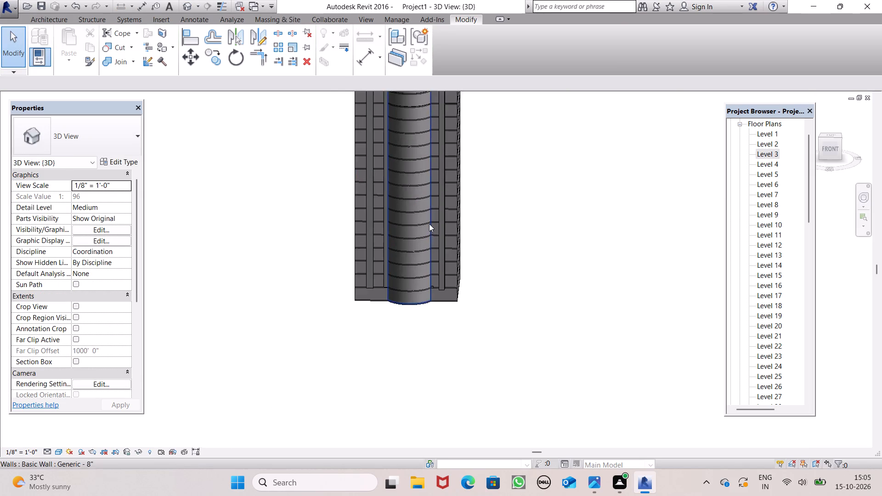
{"action": "scroll", "coordinate": [447, 267], "scroll_direction": "up", "scroll_amount": 4}
{"action": "scroll", "coordinate": [407, 288], "scroll_direction": "up", "scroll_amount": 3}
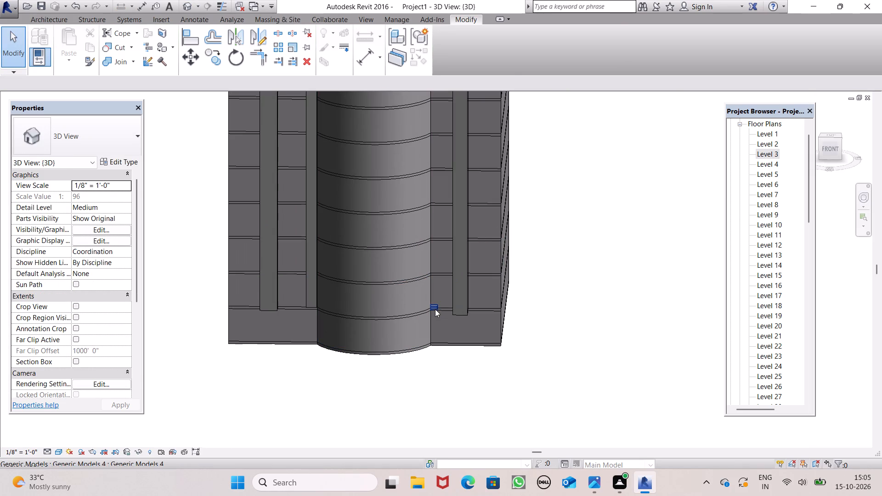
{"action": "left_click", "coordinate": [435, 309]}
{"action": "scroll", "coordinate": [428, 357], "scroll_direction": "down", "scroll_amount": 4}
{"action": "scroll", "coordinate": [438, 224], "scroll_direction": "up", "scroll_amount": 1}
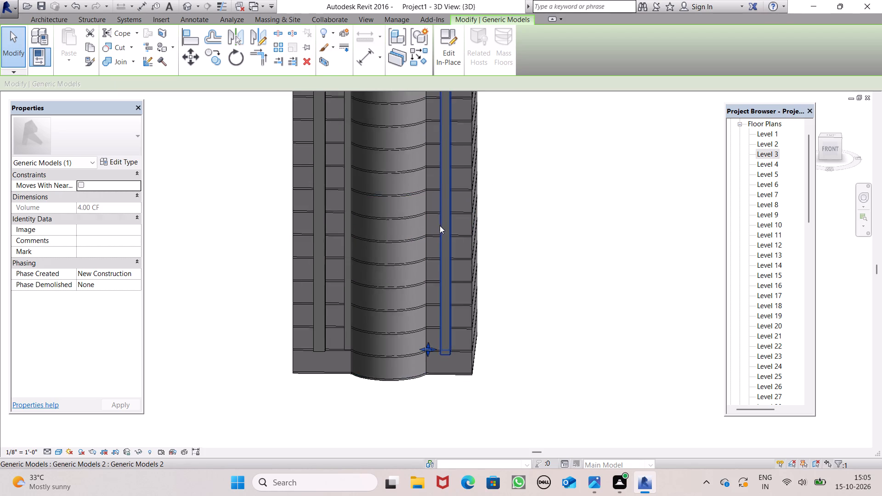
{"action": "scroll", "coordinate": [441, 227], "scroll_direction": "down", "scroll_amount": 1}
{"action": "scroll", "coordinate": [441, 227], "scroll_direction": "up", "scroll_amount": 2}
{"action": "left_click_drag", "start_coordinate": [425, 363], "coordinate": [411, 206]}
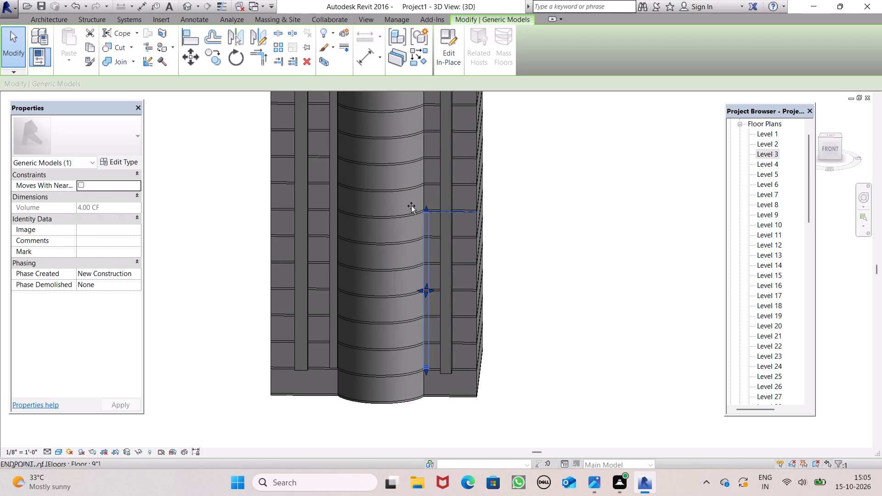
{"action": "left_click_drag", "start_coordinate": [411, 206], "coordinate": [409, 105]}
{"action": "scroll", "coordinate": [436, 324], "scroll_direction": "down", "scroll_amount": 6}
{"action": "scroll", "coordinate": [444, 147], "scroll_direction": "up", "scroll_amount": 2}
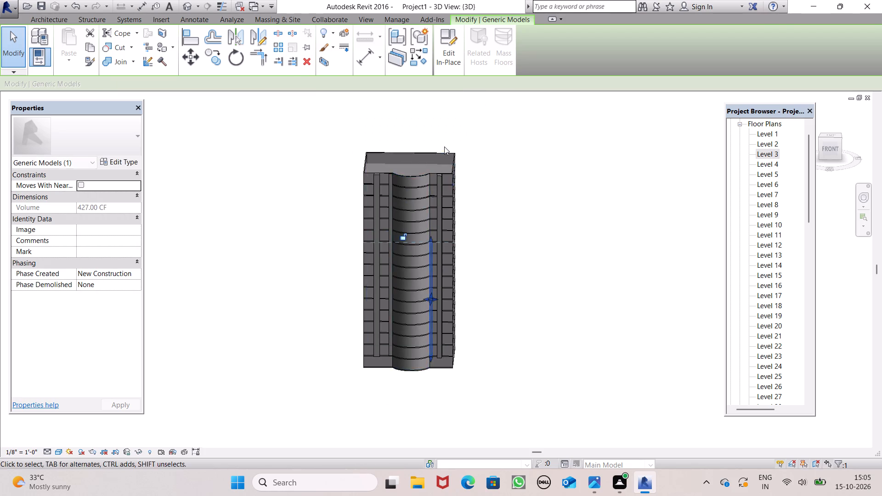
{"action": "scroll", "coordinate": [444, 147], "scroll_direction": "up", "scroll_amount": 2}
{"action": "scroll", "coordinate": [436, 300], "scroll_direction": "up", "scroll_amount": 4}
{"action": "scroll", "coordinate": [408, 322], "scroll_direction": "down", "scroll_amount": 3}
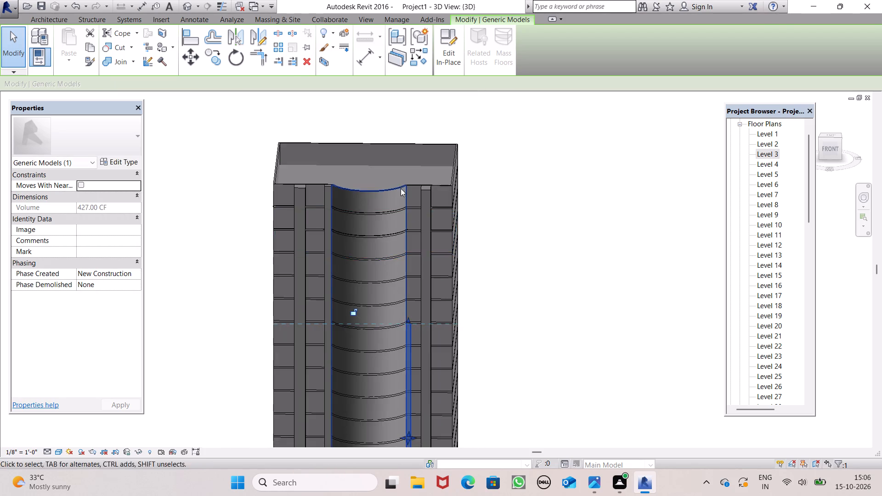
{"action": "scroll", "coordinate": [404, 186], "scroll_direction": "up", "scroll_amount": 4}
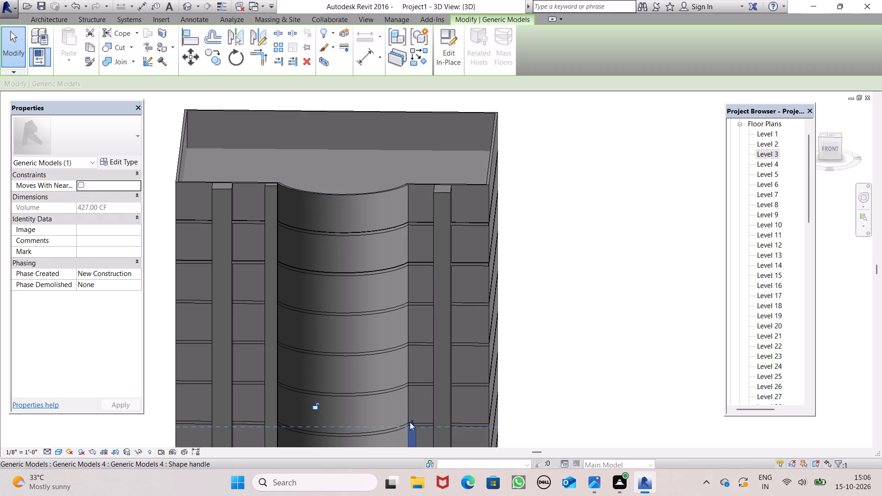
{"action": "left_click_drag", "start_coordinate": [410, 422], "coordinate": [413, 187]}
{"action": "left_click", "coordinate": [622, 254]}
Examine the tower and the vertical strips on its front facade from the front, both sides and below.
{"action": "scroll", "coordinate": [554, 215], "scroll_direction": "down", "scroll_amount": 5}
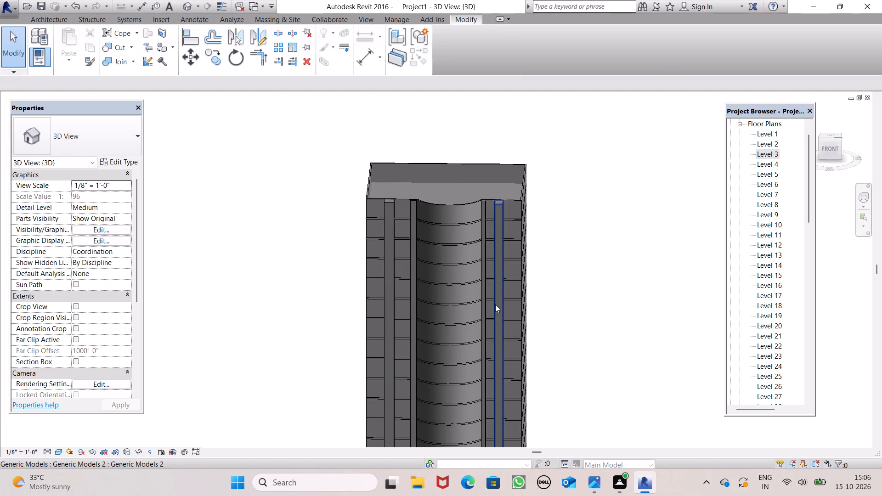
{"action": "scroll", "coordinate": [494, 290], "scroll_direction": "up", "scroll_amount": 2}
{"action": "scroll", "coordinate": [499, 278], "scroll_direction": "down", "scroll_amount": 3}
{"action": "middle_click_drag", "start_coordinate": [541, 353], "coordinate": [481, 295]}
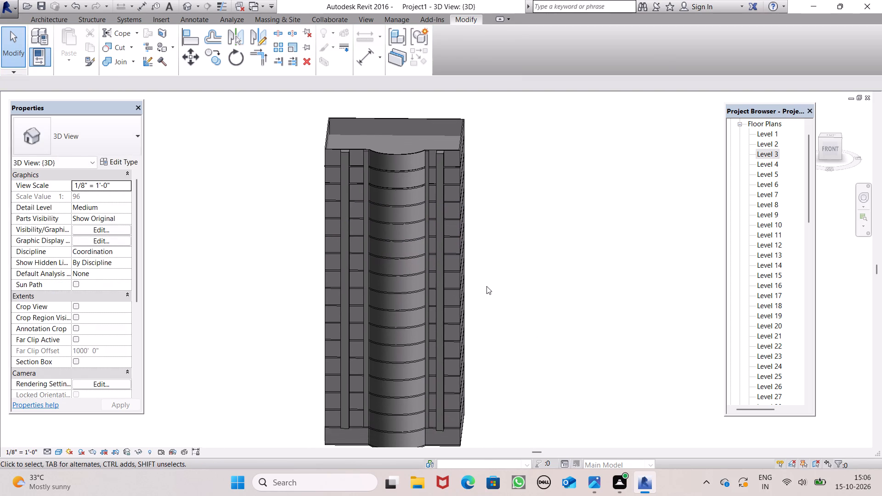
{"action": "scroll", "coordinate": [486, 293], "scroll_direction": "up", "scroll_amount": 1}
{"action": "scroll", "coordinate": [503, 282], "scroll_direction": "down", "scroll_amount": 2}
{"action": "middle_click_drag", "start_coordinate": [523, 332], "coordinate": [415, 308]}
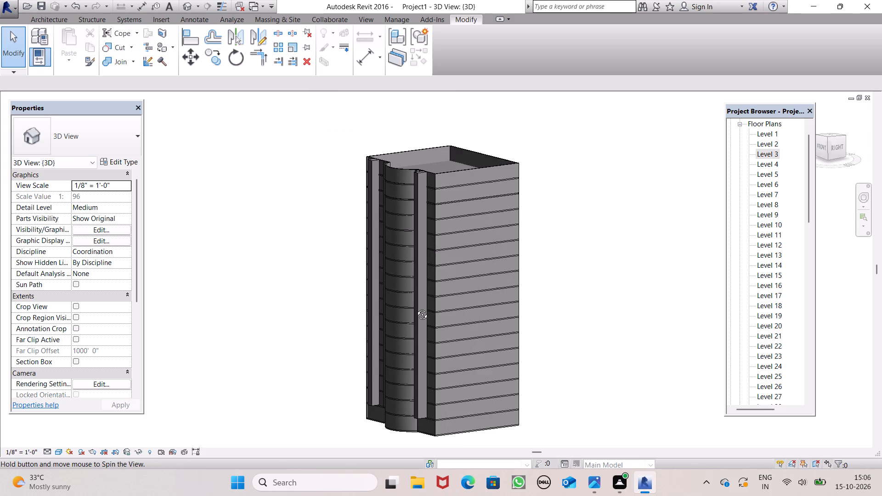
{"action": "middle_click_drag", "start_coordinate": [415, 308], "coordinate": [566, 201]}
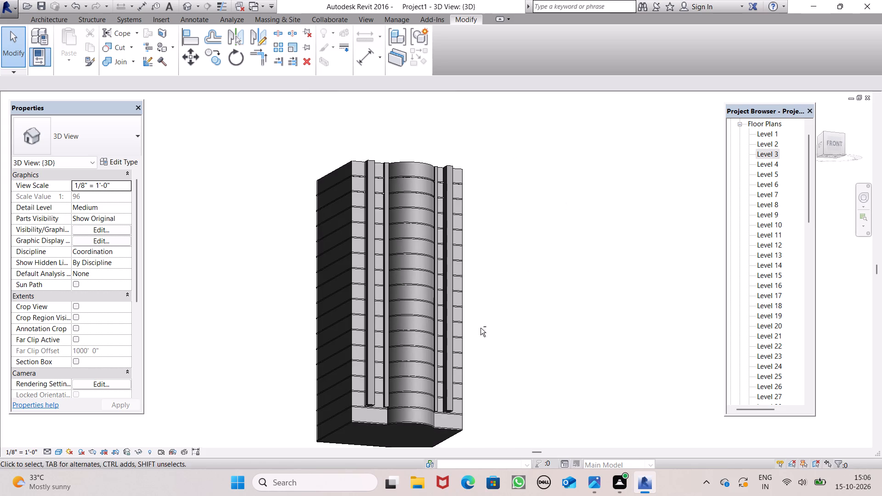
{"action": "scroll", "coordinate": [462, 355], "scroll_direction": "up", "scroll_amount": 1}
{"action": "scroll", "coordinate": [414, 416], "scroll_direction": "up", "scroll_amount": 1}
{"action": "middle_click_drag", "start_coordinate": [414, 418], "coordinate": [507, 403]}
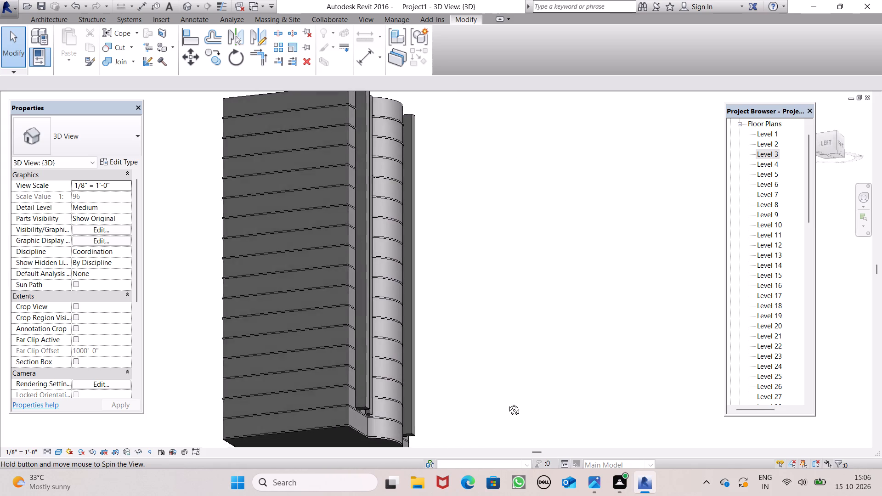
{"action": "middle_click_drag", "start_coordinate": [507, 403], "coordinate": [366, 415]}
{"action": "scroll", "coordinate": [477, 312], "scroll_direction": "down", "scroll_amount": 2}
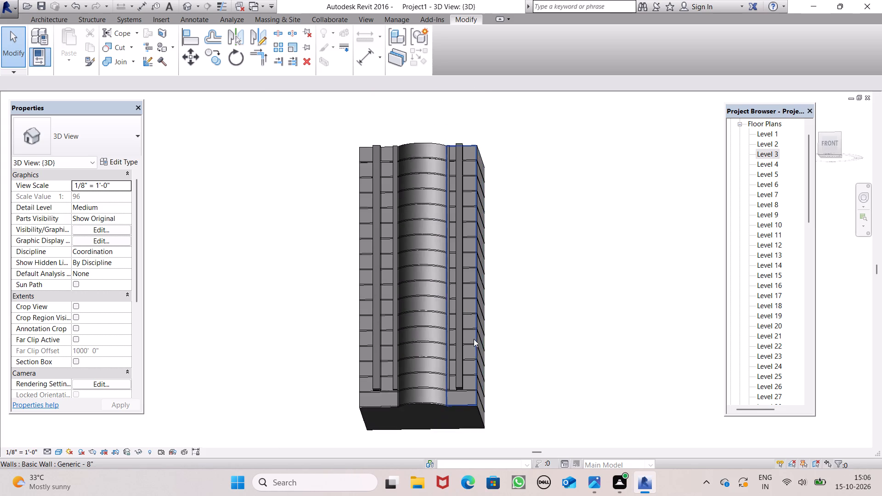
{"action": "middle_click_drag", "start_coordinate": [474, 353], "coordinate": [504, 429]}
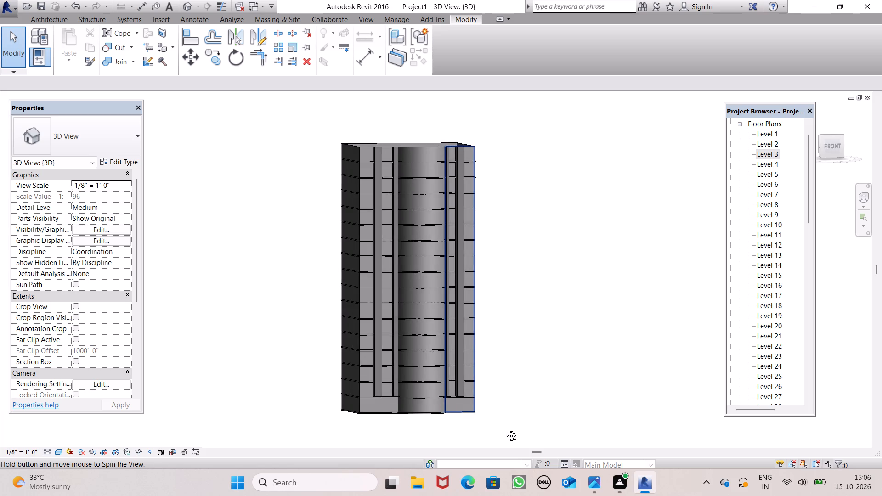
{"action": "middle_click_drag", "start_coordinate": [504, 429], "coordinate": [490, 449]}
Raise the bottom face of the wide outer strip left of the bay by one storey to the next floor edge.
{"action": "scroll", "coordinate": [463, 338], "scroll_direction": "up", "scroll_amount": 1}
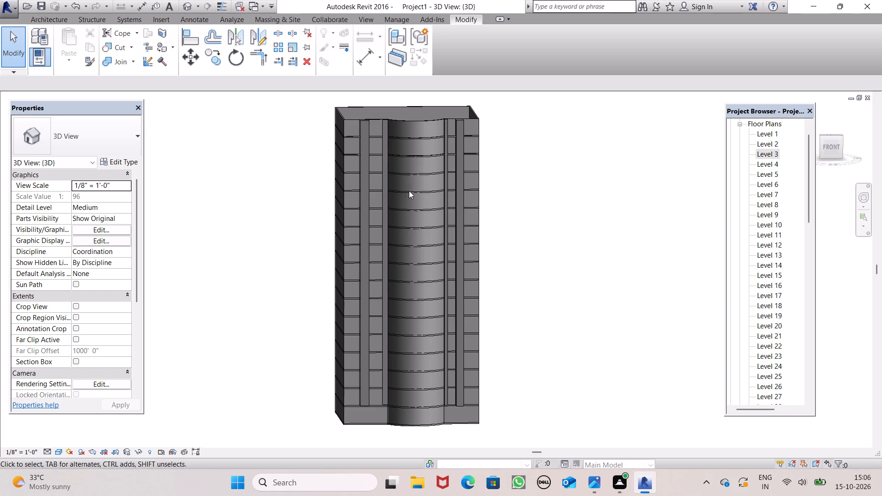
{"action": "scroll", "coordinate": [383, 389], "scroll_direction": "up", "scroll_amount": 5}
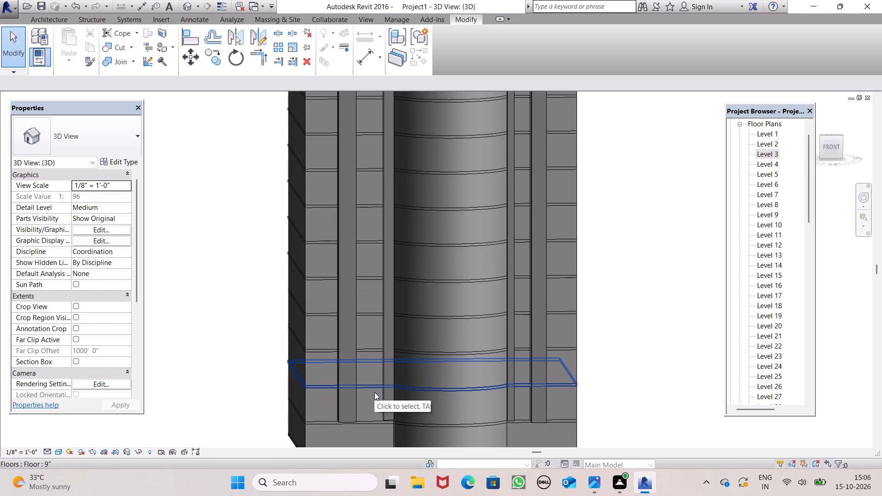
{"action": "left_click", "coordinate": [355, 414]}
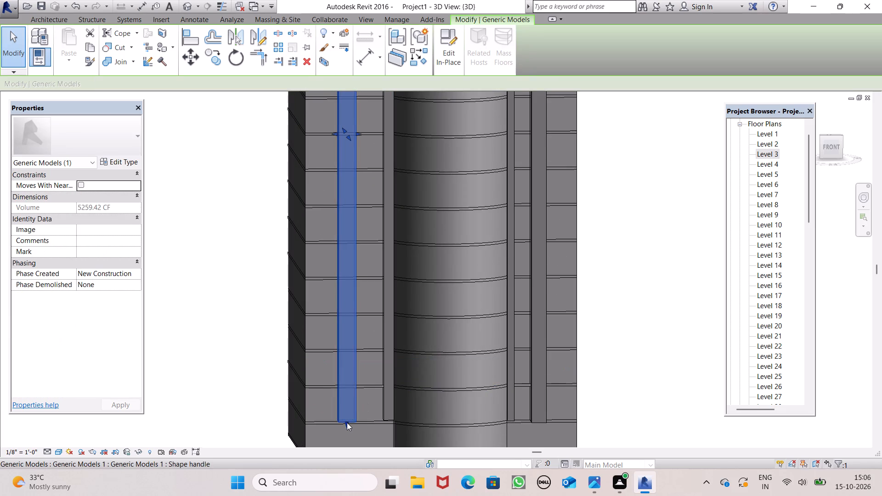
{"action": "left_click_drag", "start_coordinate": [347, 423], "coordinate": [343, 384]}
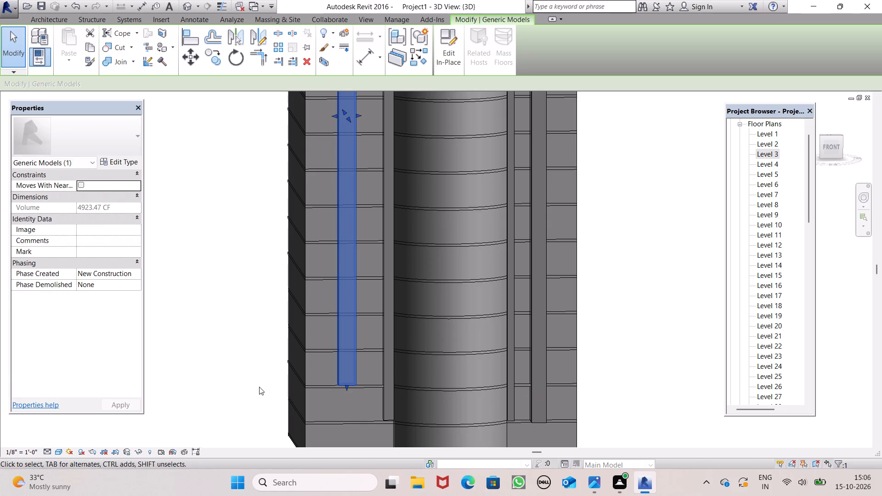
{"action": "left_click", "coordinate": [259, 387]}
Raise the bottom face of the narrow strip on the bay's left side to the same floor edge as the neighbouring wide strip.
{"action": "left_click", "coordinate": [385, 416]}
{"action": "left_click_drag", "start_coordinate": [388, 423], "coordinate": [388, 417]}
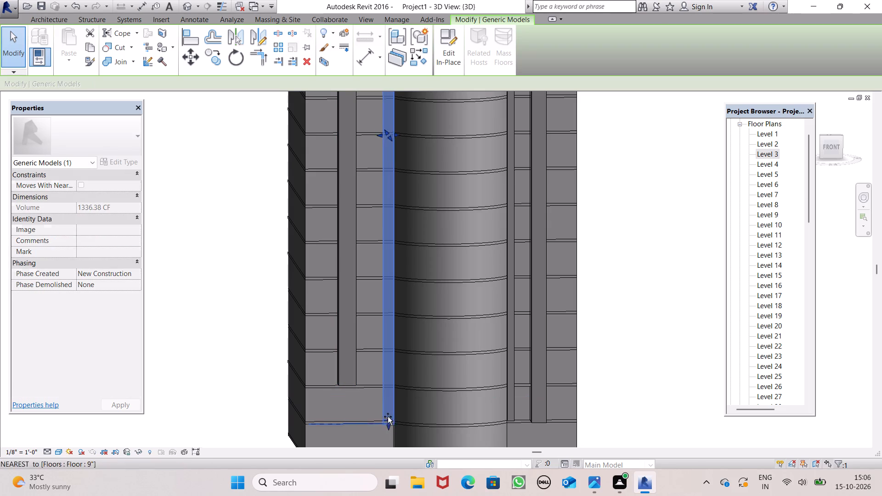
{"action": "left_click_drag", "start_coordinate": [388, 417], "coordinate": [387, 382]}
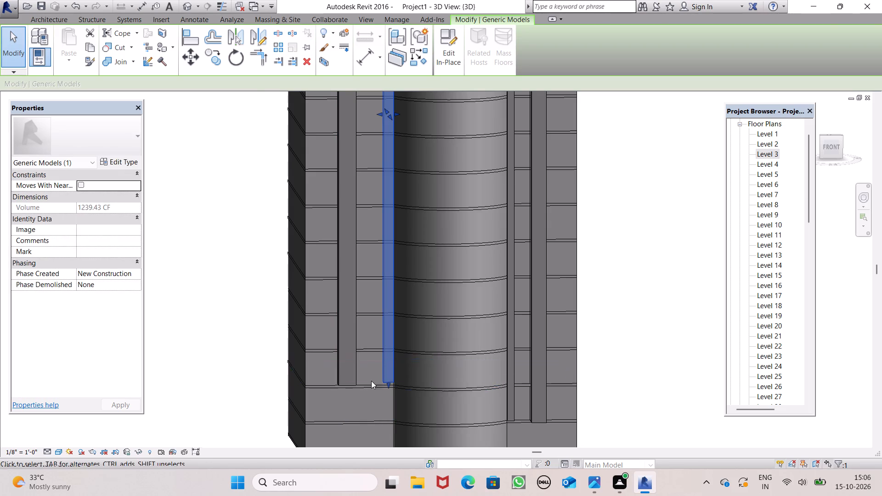
{"action": "scroll", "coordinate": [441, 393], "scroll_direction": "up", "scroll_amount": 5}
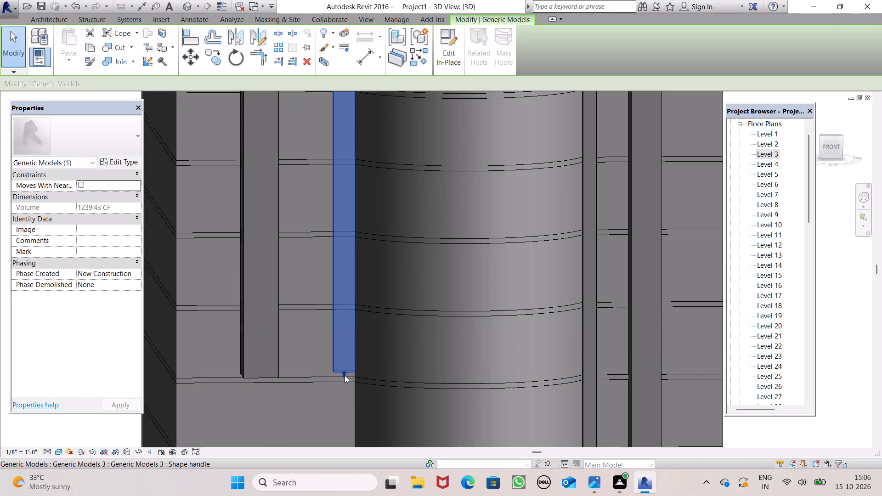
{"action": "left_click_drag", "start_coordinate": [345, 375], "coordinate": [343, 382]}
{"action": "scroll", "coordinate": [314, 319], "scroll_direction": "down", "scroll_amount": 2}
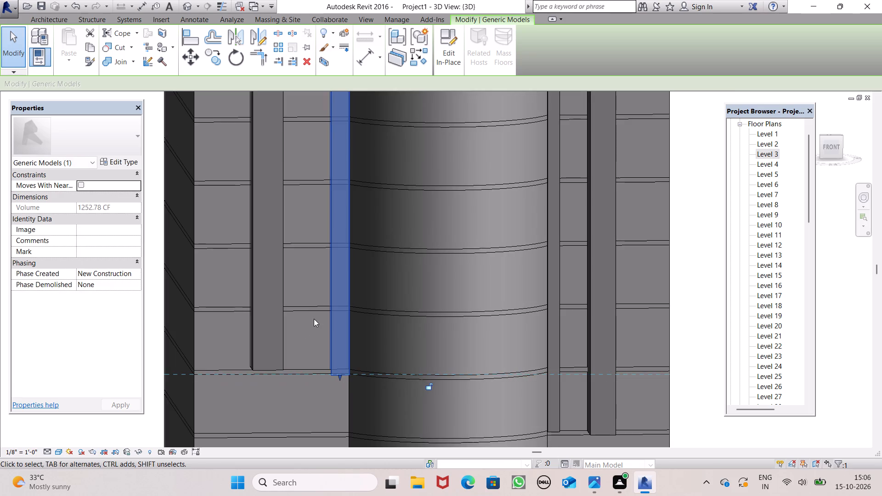
{"action": "scroll", "coordinate": [319, 311], "scroll_direction": "down", "scroll_amount": 3}
{"action": "left_click", "coordinate": [196, 292]}
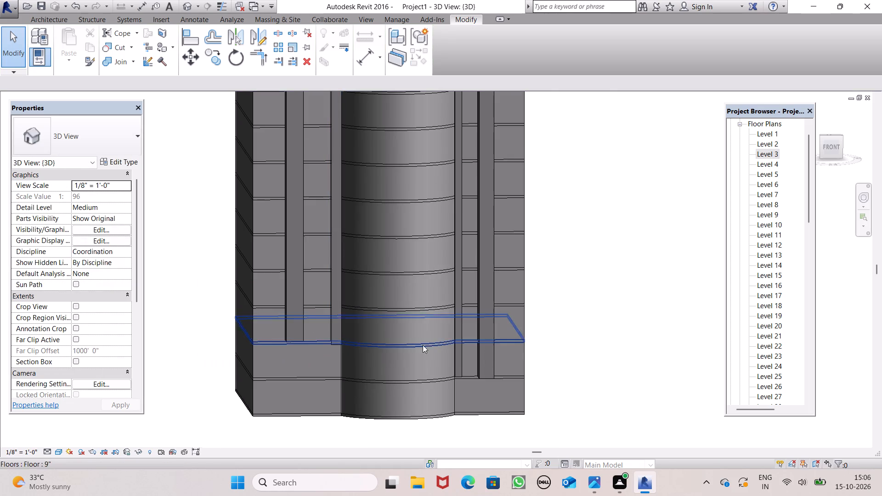
Raise the bottom face of the narrow strip on the bay's right side by one storey to the next floor edge.
{"action": "scroll", "coordinate": [437, 344], "scroll_direction": "up", "scroll_amount": 6}
{"action": "left_click", "coordinate": [451, 412]}
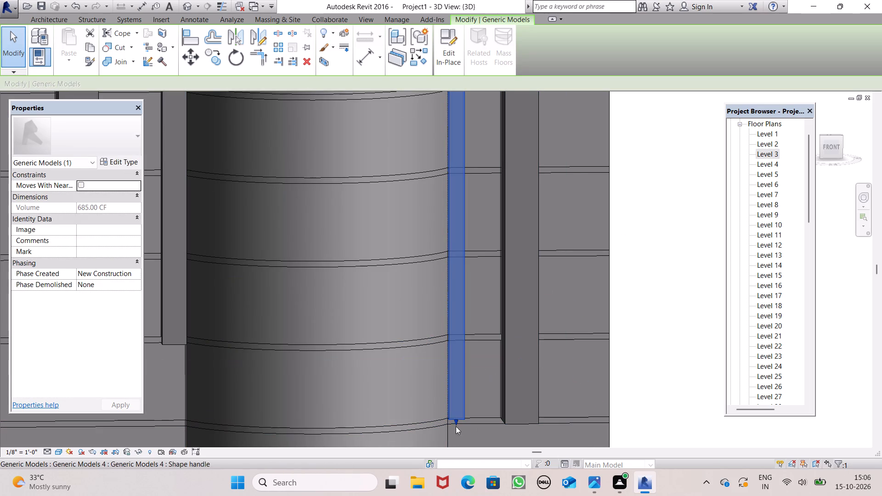
{"action": "left_click_drag", "start_coordinate": [454, 423], "coordinate": [458, 341]}
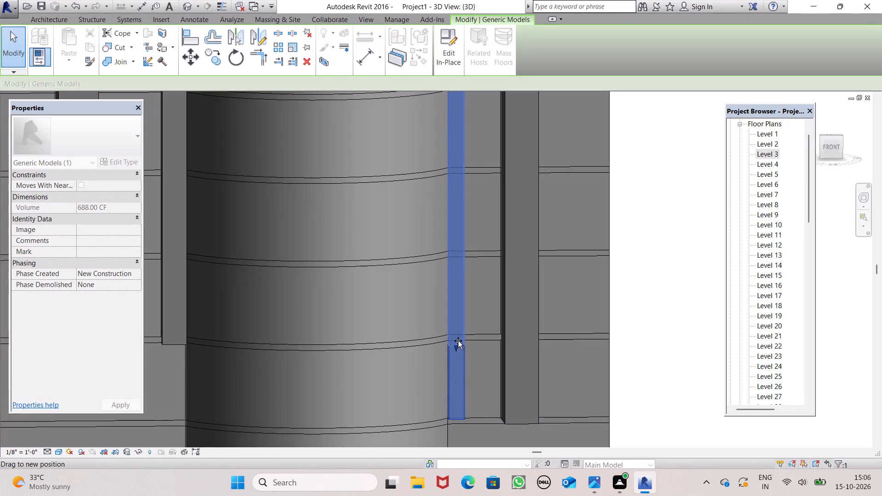
{"action": "left_click_drag", "start_coordinate": [458, 341], "coordinate": [458, 340]}
{"action": "scroll", "coordinate": [450, 254], "scroll_direction": "down", "scroll_amount": 1}
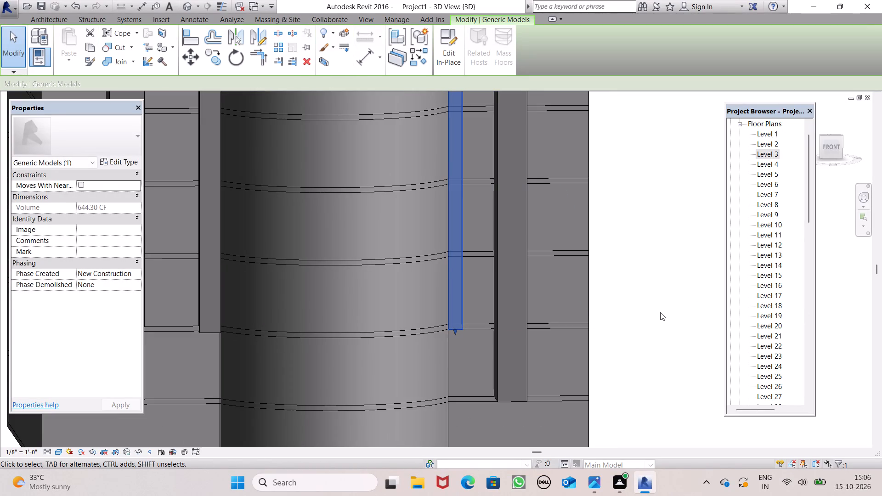
{"action": "left_click", "coordinate": [660, 312]}
Raise the bottom face of the wide outer strip right of the bay level with the narrow strip's bottom, then deselect it.
{"action": "scroll", "coordinate": [567, 355], "scroll_direction": "up", "scroll_amount": 2}
{"action": "left_click", "coordinate": [490, 377]}
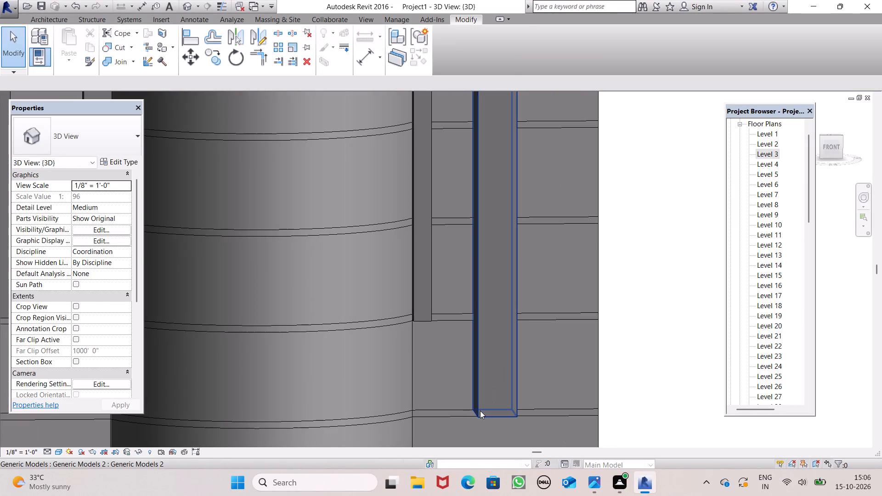
{"action": "left_click", "coordinate": [480, 411]}
{"action": "left_click_drag", "start_coordinate": [493, 417], "coordinate": [501, 323]}
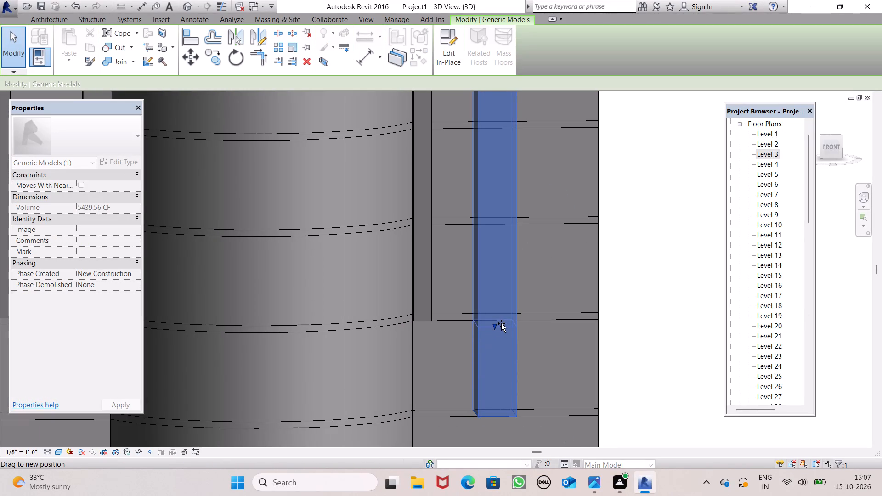
{"action": "left_click_drag", "start_coordinate": [501, 323], "coordinate": [498, 316]}
{"action": "left_click", "coordinate": [652, 295]}
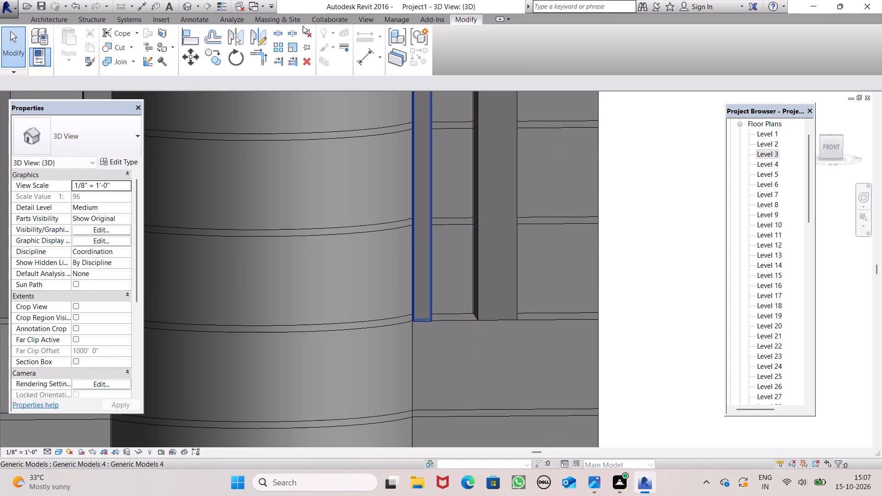
In the Level 4 floor plan, start an in-place component in the Generic Models category named Generic Models 5.
{"action": "left_click", "coordinate": [759, 152]}
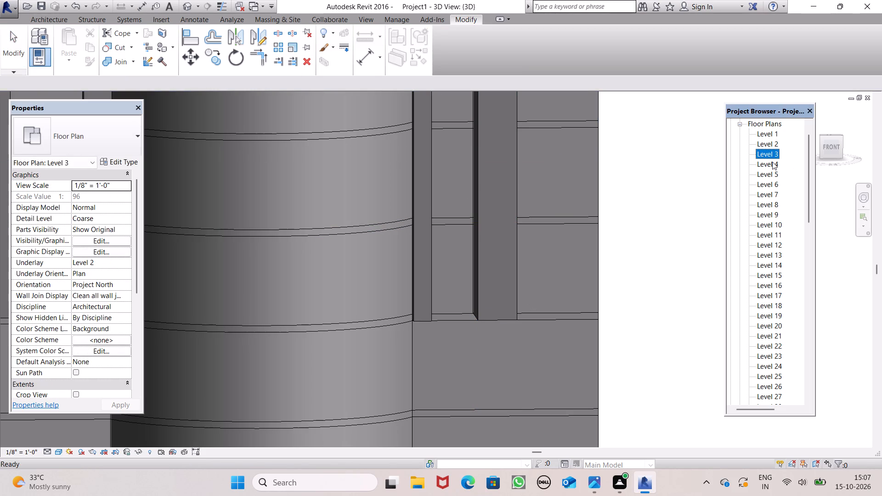
{"action": "double_click", "coordinate": [772, 162]}
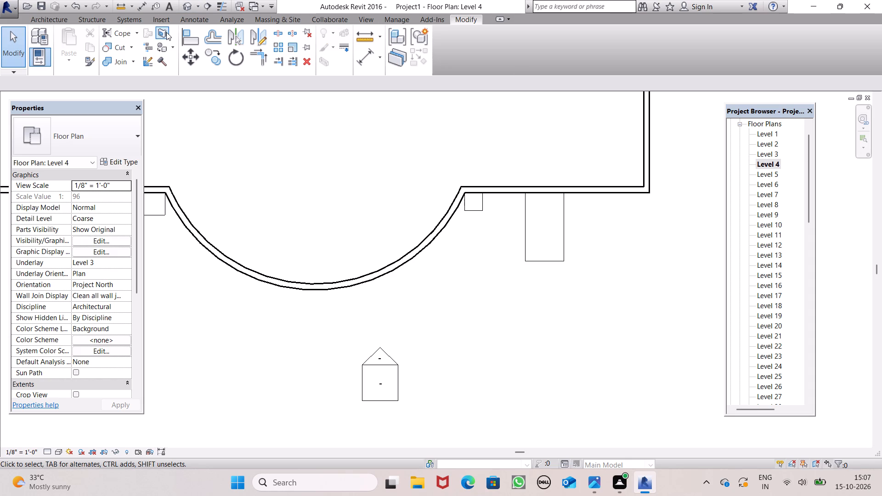
{"action": "left_click", "coordinate": [43, 22]}
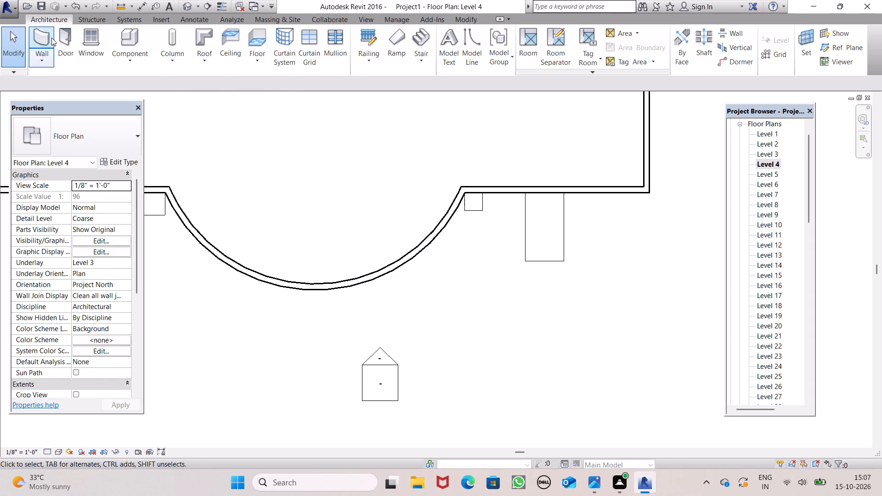
{"action": "left_click", "coordinate": [130, 67]}
{"action": "left_click", "coordinate": [145, 105]}
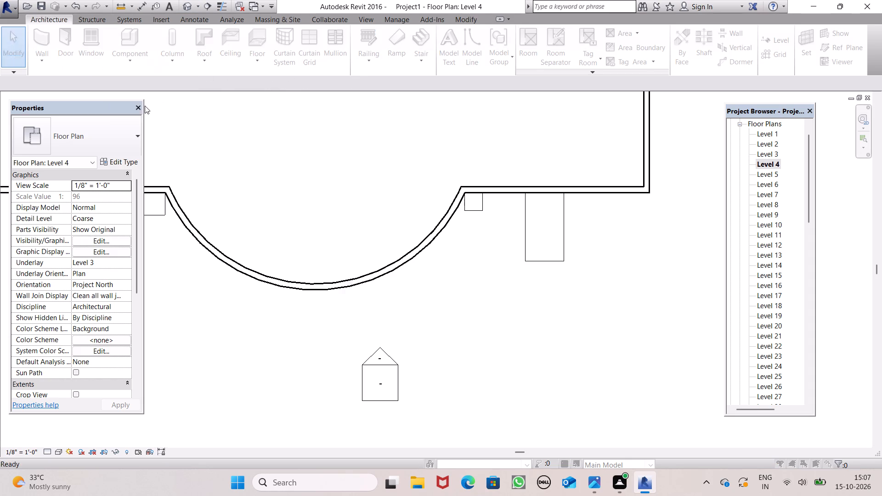
{"action": "scroll", "coordinate": [380, 191], "scroll_direction": "down", "scroll_amount": 4}
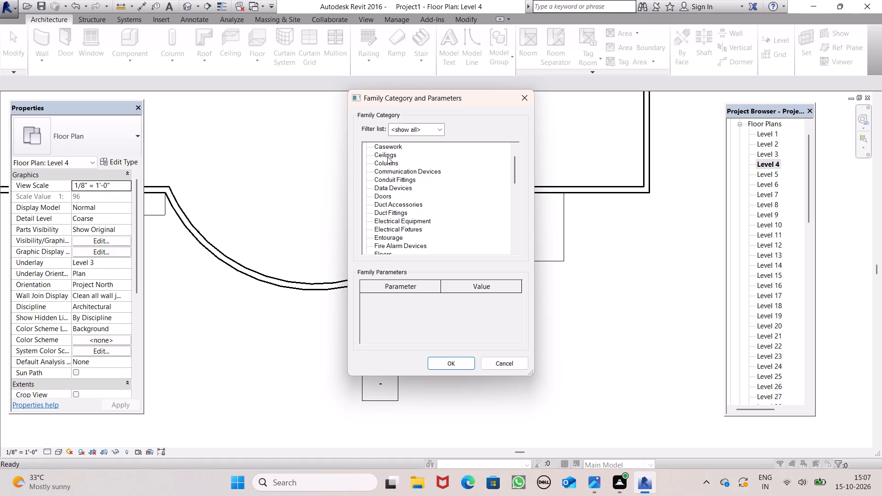
{"action": "scroll", "coordinate": [387, 157], "scroll_direction": "down", "scroll_amount": 1}
{"action": "scroll", "coordinate": [394, 202], "scroll_direction": "down", "scroll_amount": 4}
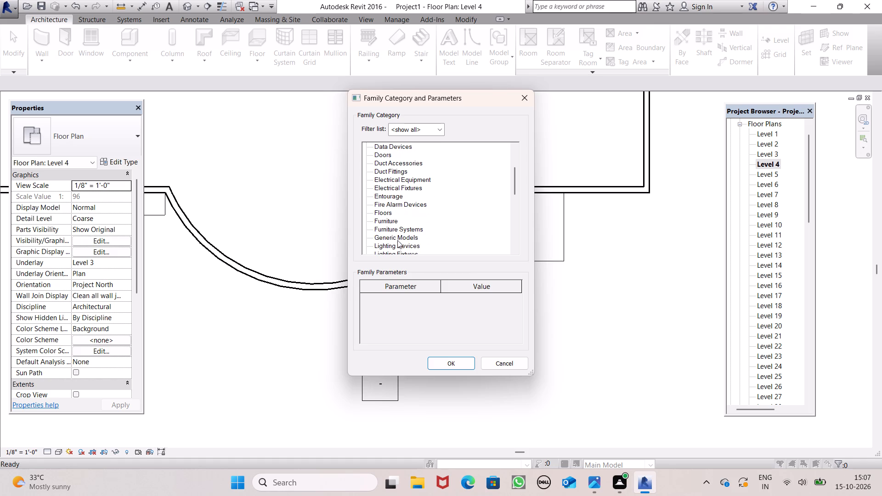
{"action": "left_click", "coordinate": [399, 238]}
{"action": "left_click", "coordinate": [452, 364]}
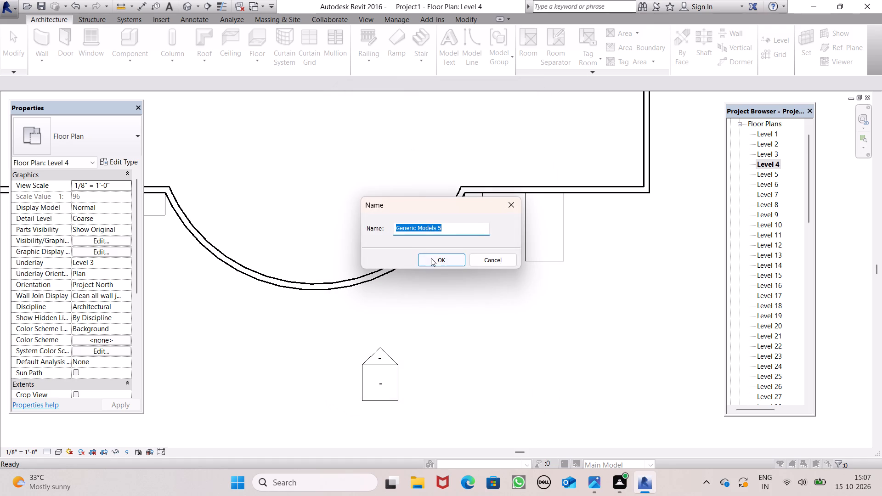
{"action": "left_click", "coordinate": [431, 258]}
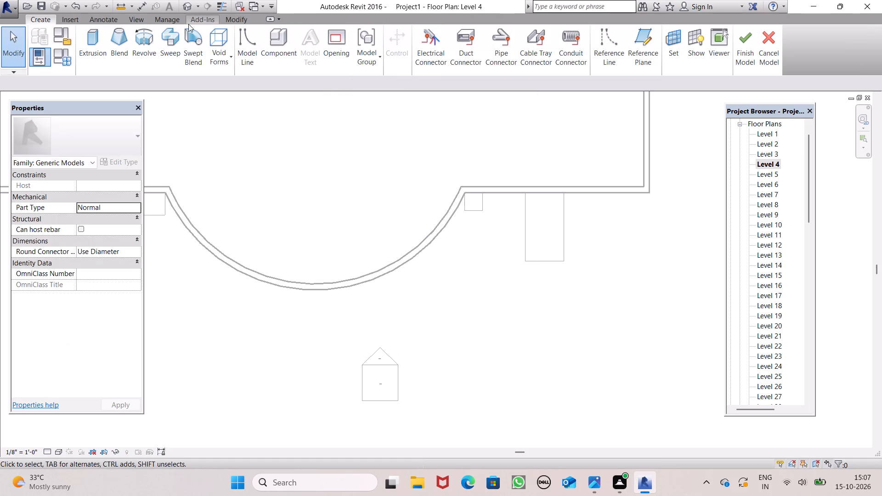
Extrude a rectangle about 2'-3" by 2'-6" against the wall between the two strips right of the bay, 1'-0" deep, and finish the model.
{"action": "left_click", "coordinate": [95, 37]}
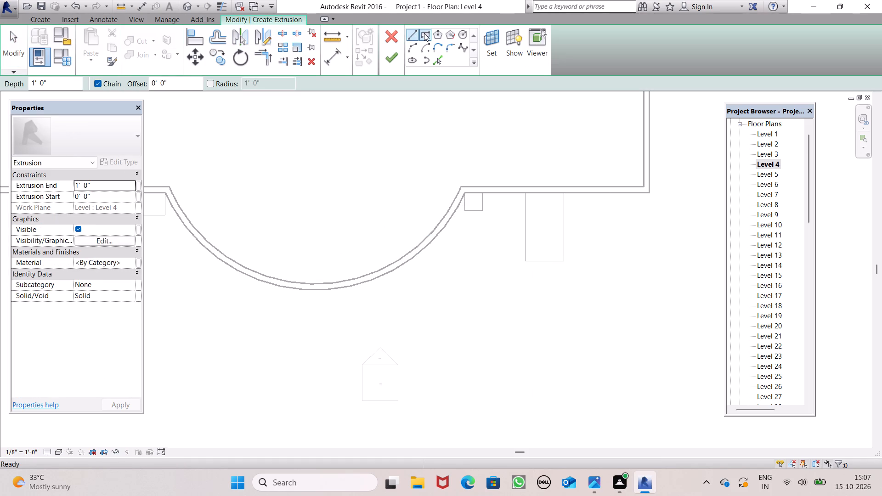
{"action": "left_click", "coordinate": [424, 33]}
{"action": "scroll", "coordinate": [539, 195], "scroll_direction": "up", "scroll_amount": 3}
{"action": "scroll", "coordinate": [481, 212], "scroll_direction": "up", "scroll_amount": 5}
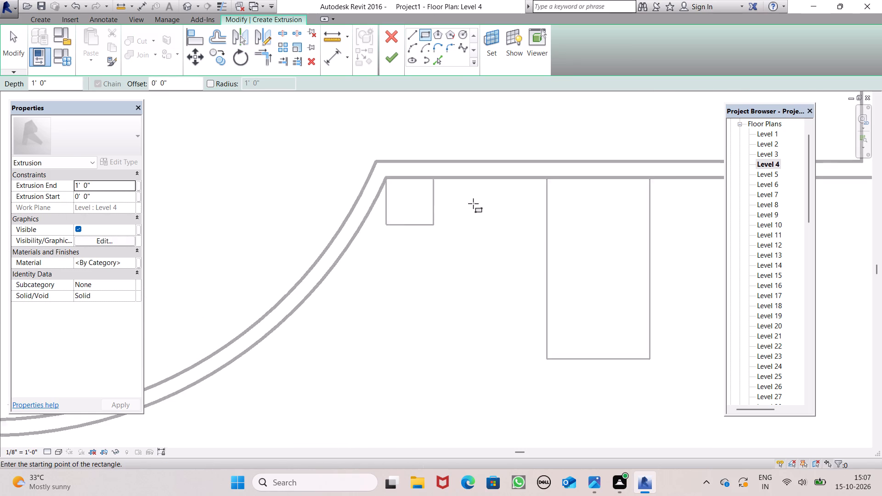
{"action": "left_click_drag", "start_coordinate": [459, 175], "coordinate": [476, 221]}
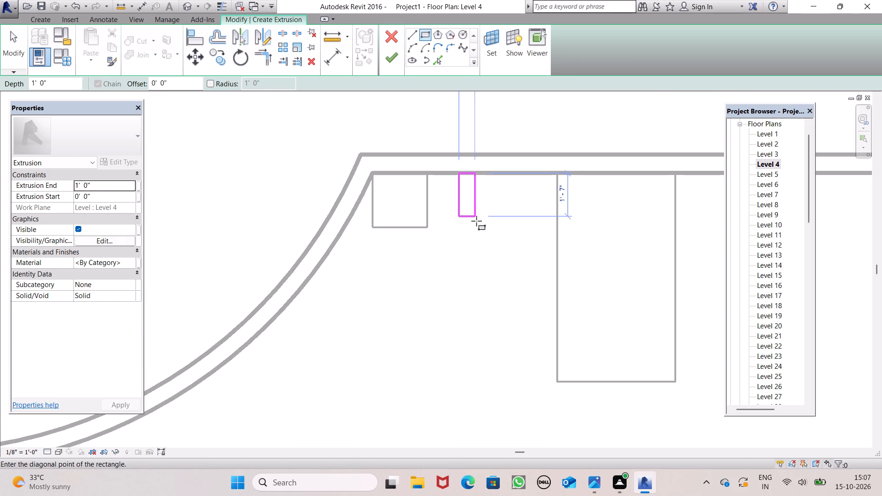
{"action": "left_click_drag", "start_coordinate": [476, 221], "coordinate": [520, 232]}
{"action": "left_click", "coordinate": [521, 242]}
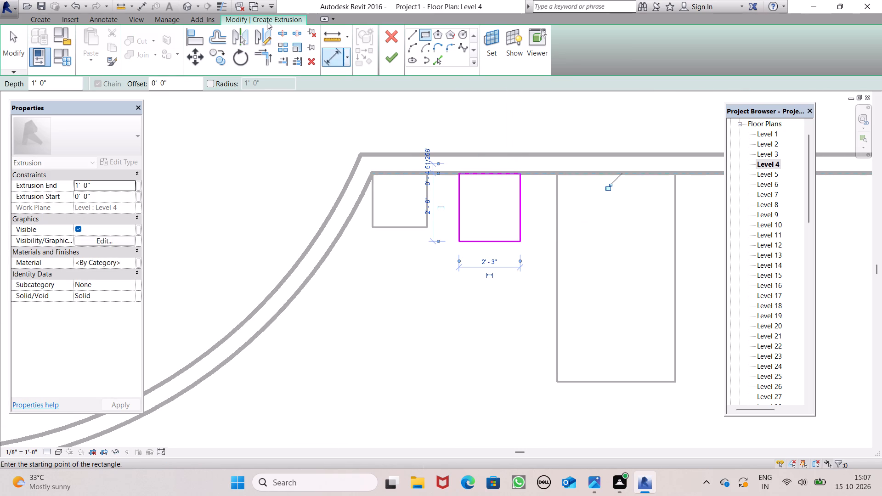
{"action": "left_click", "coordinate": [396, 60]}
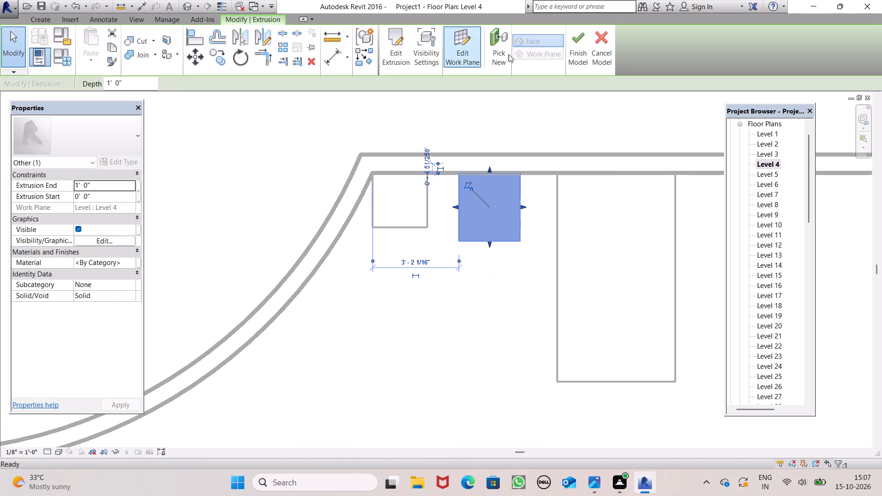
{"action": "left_click", "coordinate": [588, 49]}
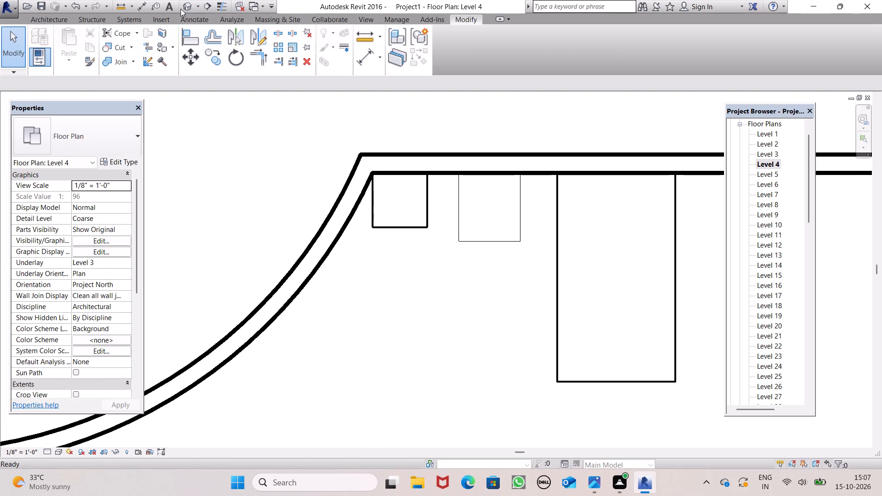
In the 3D view, stretch the new block's bottom face downward below the strips' bases on the bay's right side.
{"action": "left_click", "coordinate": [180, 9]}
{"action": "left_click", "coordinate": [185, 6]}
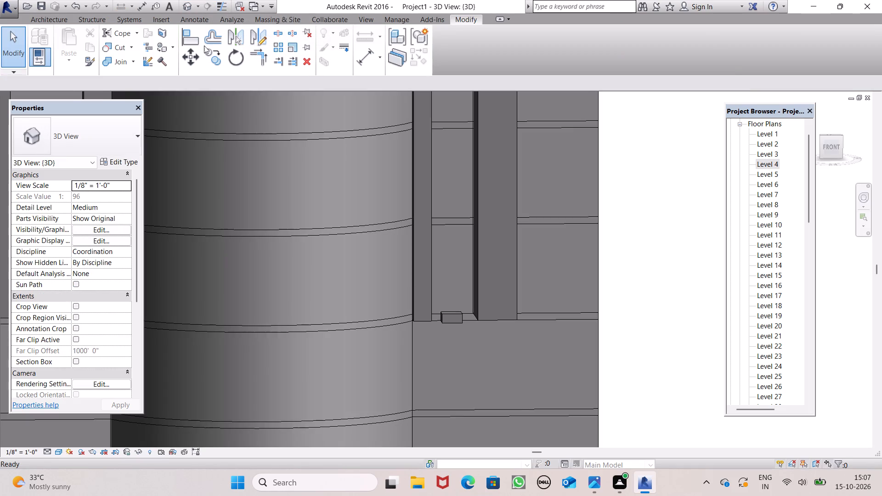
{"action": "scroll", "coordinate": [232, 86], "scroll_direction": "down", "scroll_amount": 2}
{"action": "scroll", "coordinate": [296, 185], "scroll_direction": "down", "scroll_amount": 2}
{"action": "scroll", "coordinate": [401, 277], "scroll_direction": "up", "scroll_amount": 1}
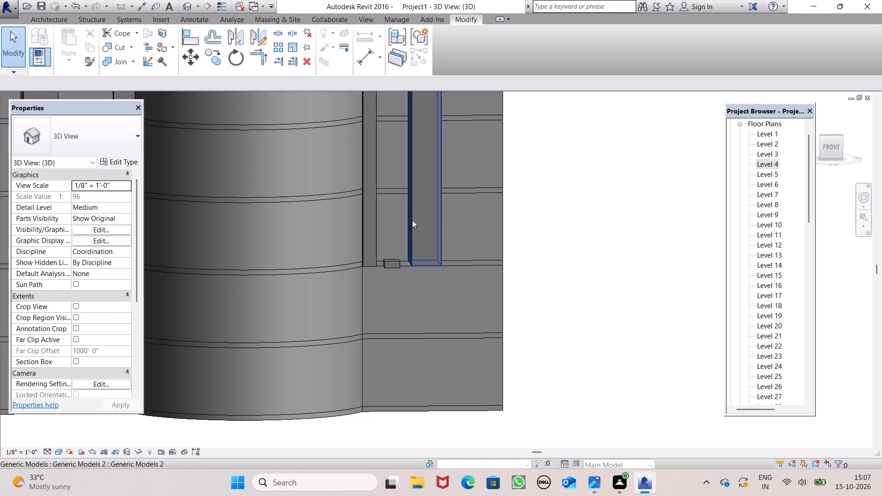
{"action": "scroll", "coordinate": [403, 231], "scroll_direction": "up", "scroll_amount": 1}
{"action": "scroll", "coordinate": [408, 242], "scroll_direction": "down", "scroll_amount": 1}
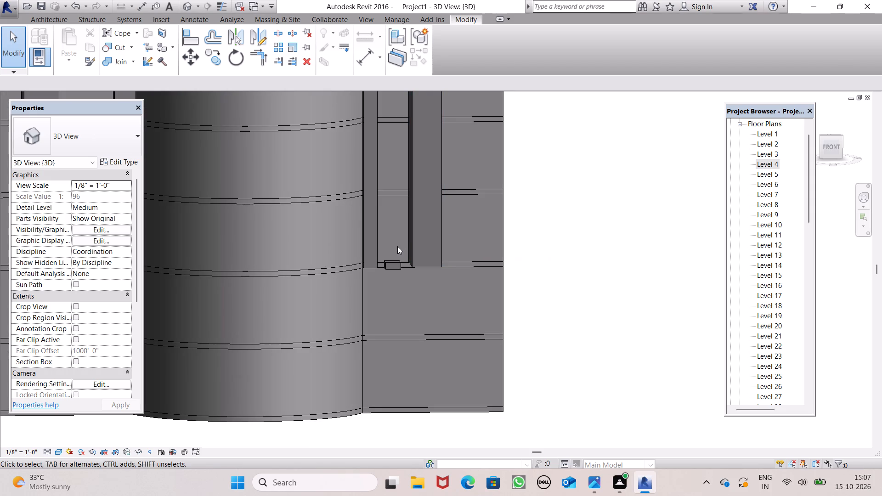
{"action": "scroll", "coordinate": [389, 255], "scroll_direction": "down", "scroll_amount": 4}
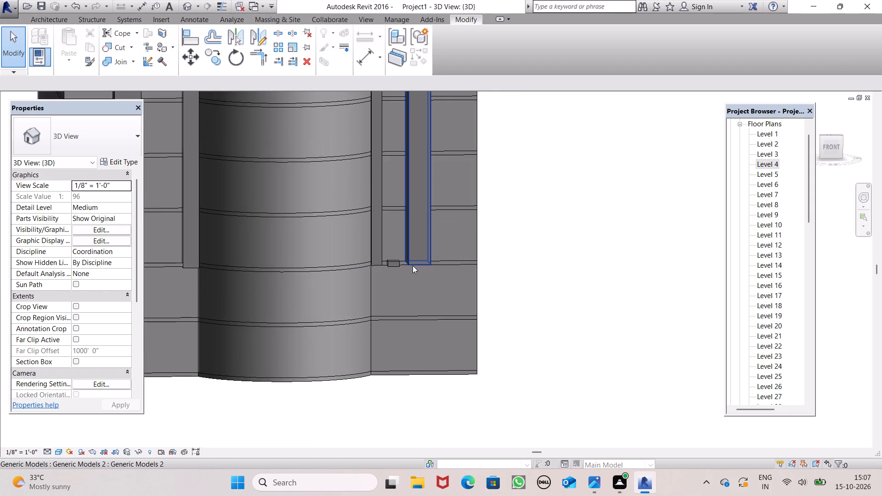
{"action": "scroll", "coordinate": [408, 260], "scroll_direction": "up", "scroll_amount": 7}
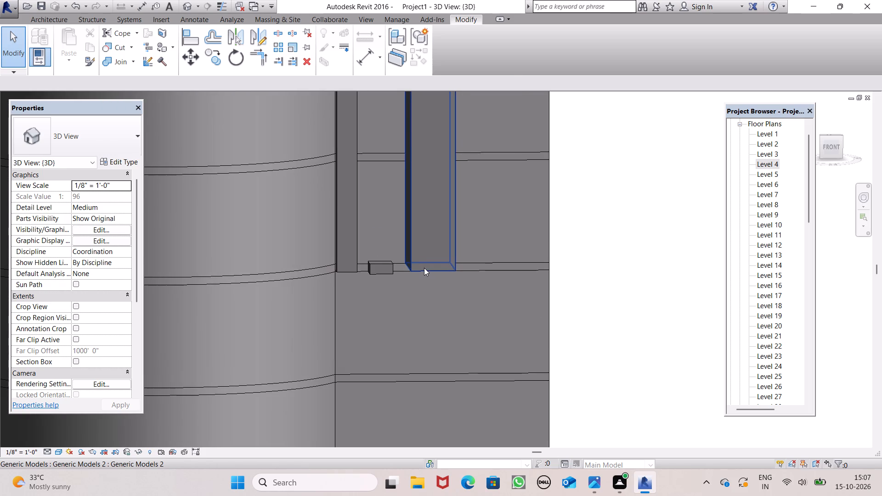
{"action": "left_click", "coordinate": [424, 268]}
{"action": "scroll", "coordinate": [442, 261], "scroll_direction": "up", "scroll_amount": 2}
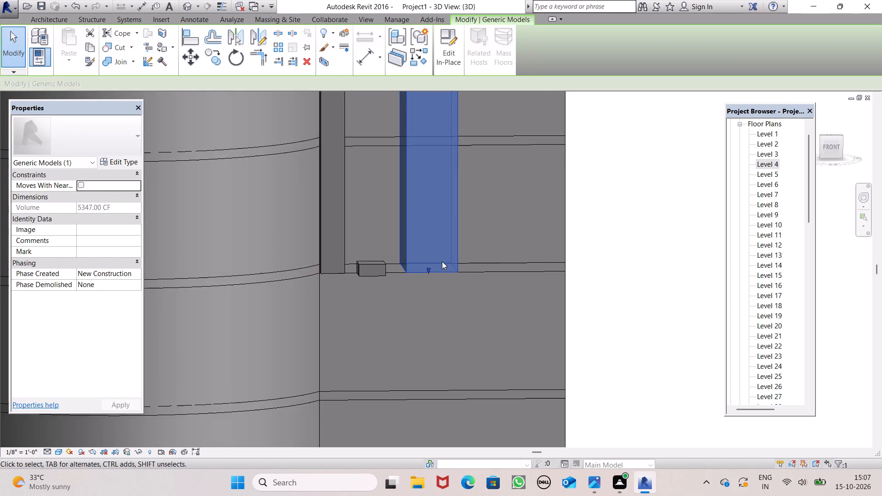
{"action": "scroll", "coordinate": [442, 261], "scroll_direction": "up", "scroll_amount": 2}
{"action": "left_click", "coordinate": [667, 286]}
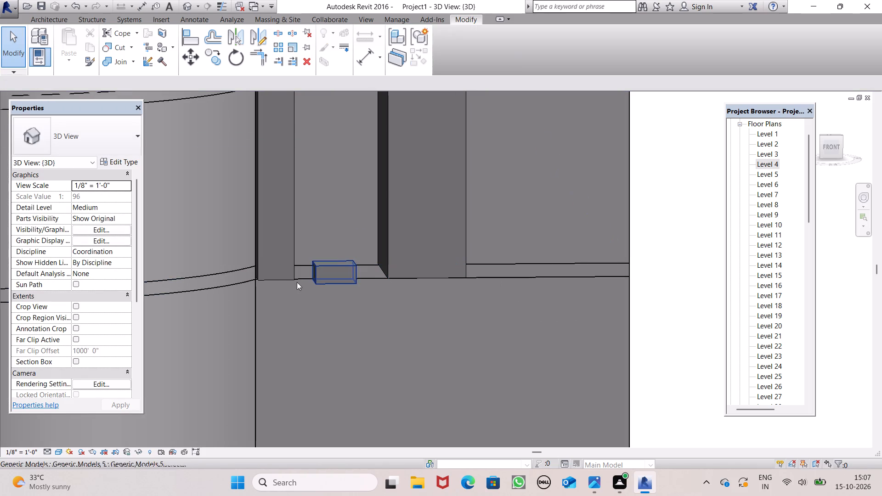
{"action": "left_click", "coordinate": [339, 282]}
{"action": "left_click_drag", "start_coordinate": [335, 284], "coordinate": [336, 301]}
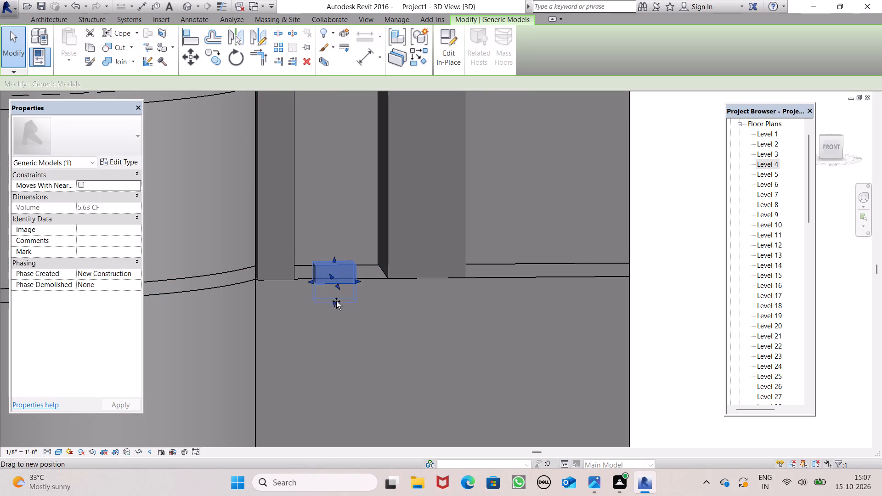
{"action": "left_click_drag", "start_coordinate": [336, 301], "coordinate": [336, 312]}
Extend the block's right end beneath the wide outer strip, nearly to that strip's outer edge.
{"action": "middle_click_drag", "start_coordinate": [410, 321], "coordinate": [311, 299]}
{"action": "scroll", "coordinate": [343, 281], "scroll_direction": "down", "scroll_amount": 2}
{"action": "middle_click_drag", "start_coordinate": [341, 287], "coordinate": [286, 239], "text": "shift"}
{"action": "scroll", "coordinate": [323, 245], "scroll_direction": "up", "scroll_amount": 4}
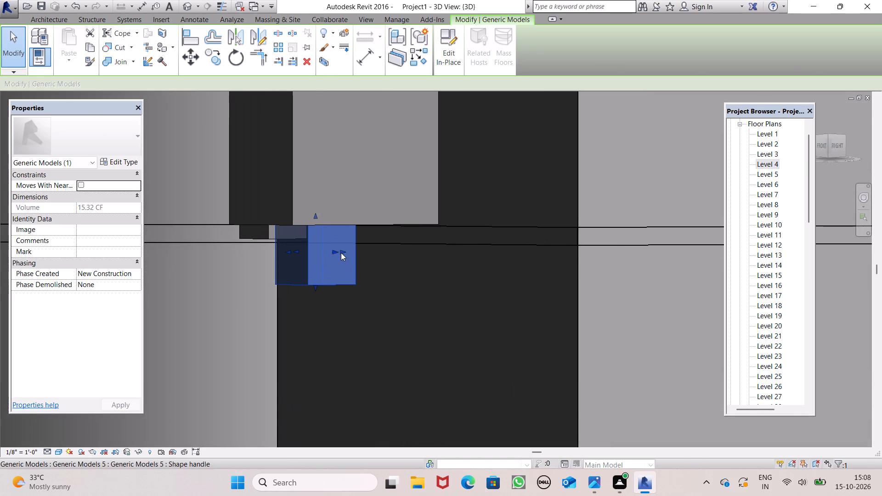
{"action": "left_click_drag", "start_coordinate": [342, 252], "coordinate": [431, 239]}
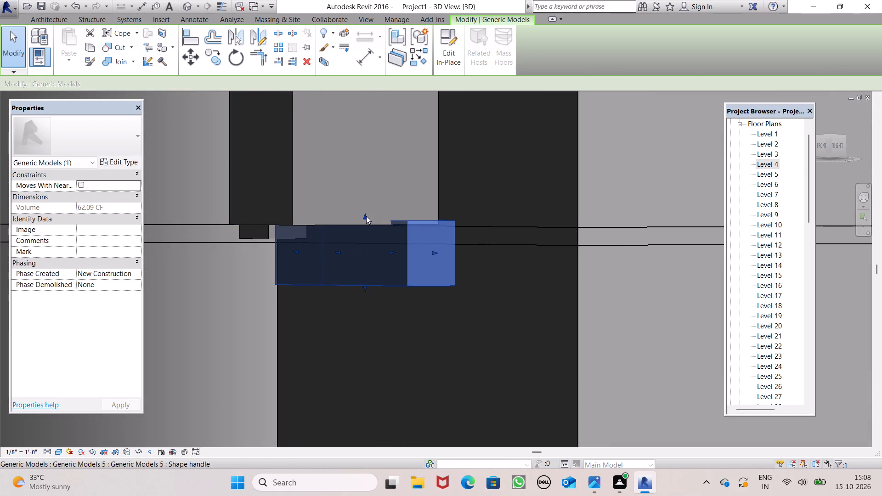
Lower the block's top face to the floor edge at the wide strip's base, then deselect the block.
{"action": "left_click_drag", "start_coordinate": [366, 216], "coordinate": [365, 222]}
{"action": "scroll", "coordinate": [359, 193], "scroll_direction": "down", "scroll_amount": 3}
{"action": "middle_click_drag", "start_coordinate": [358, 233], "coordinate": [361, 241], "text": "shift"}
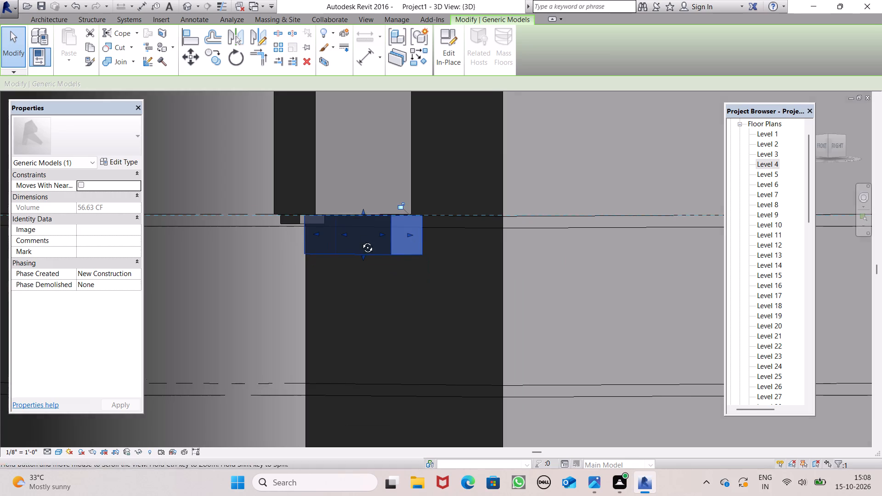
{"action": "middle_click_drag", "start_coordinate": [361, 241], "coordinate": [498, 245], "text": "shift"}
{"action": "scroll", "coordinate": [393, 244], "scroll_direction": "down", "scroll_amount": 1}
{"action": "left_click_drag", "start_coordinate": [605, 263], "coordinate": [601, 256]}
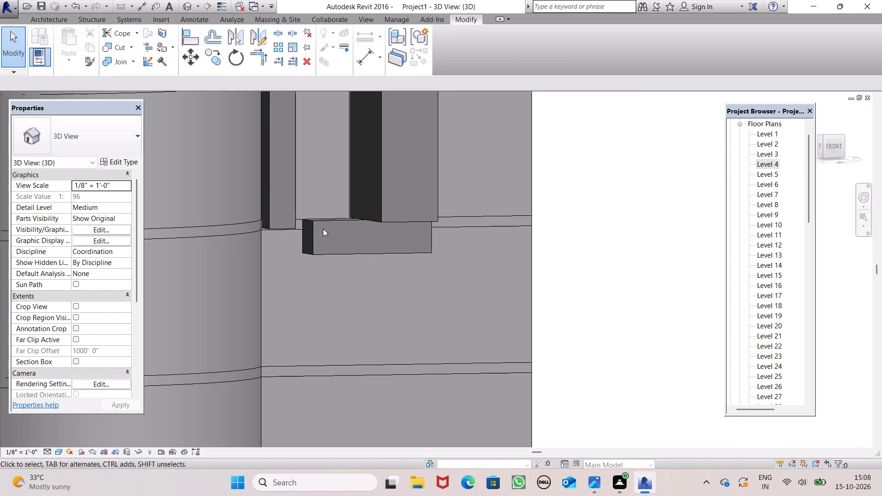
Raise the bottom face of the narrow strip right of the bay slightly, level with the block's top.
{"action": "scroll", "coordinate": [323, 229], "scroll_direction": "up", "scroll_amount": 3}
{"action": "scroll", "coordinate": [322, 241], "scroll_direction": "down", "scroll_amount": 3}
{"action": "middle_click_drag", "start_coordinate": [303, 241], "coordinate": [312, 221]}
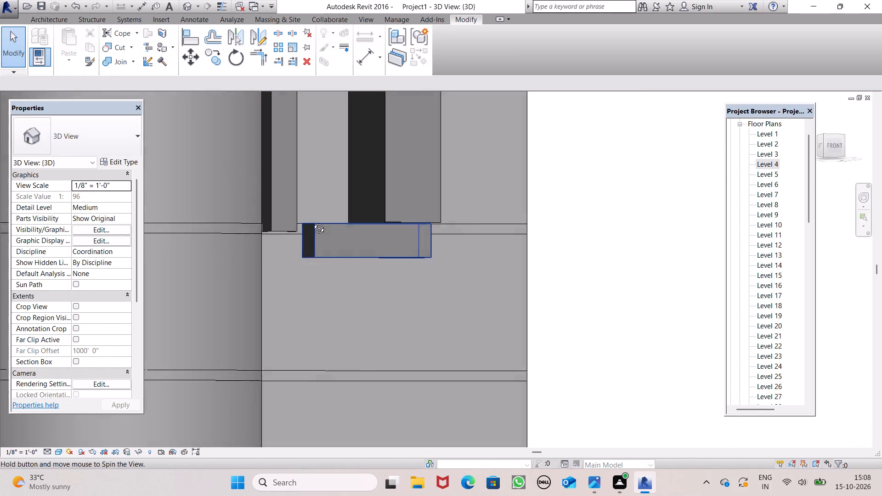
{"action": "middle_click_drag", "start_coordinate": [312, 221], "coordinate": [285, 182]}
{"action": "scroll", "coordinate": [276, 206], "scroll_direction": "up", "scroll_amount": 3}
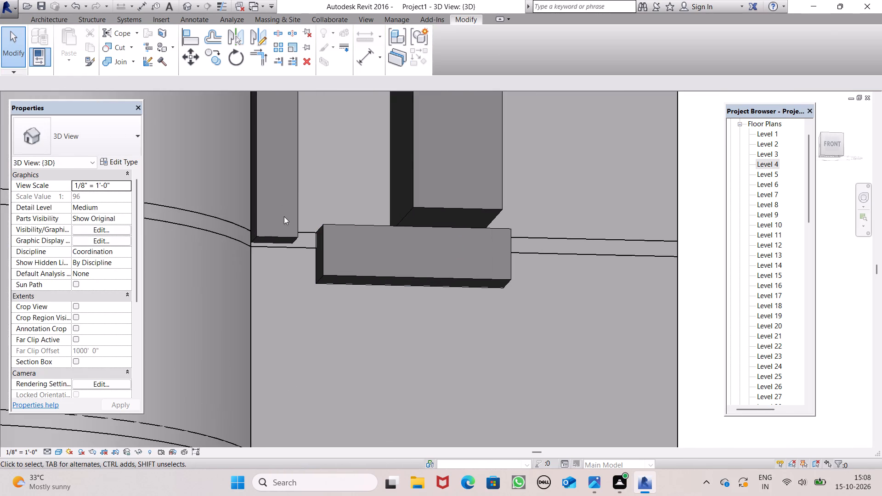
{"action": "left_click", "coordinate": [284, 216]}
{"action": "left_click", "coordinate": [285, 234]}
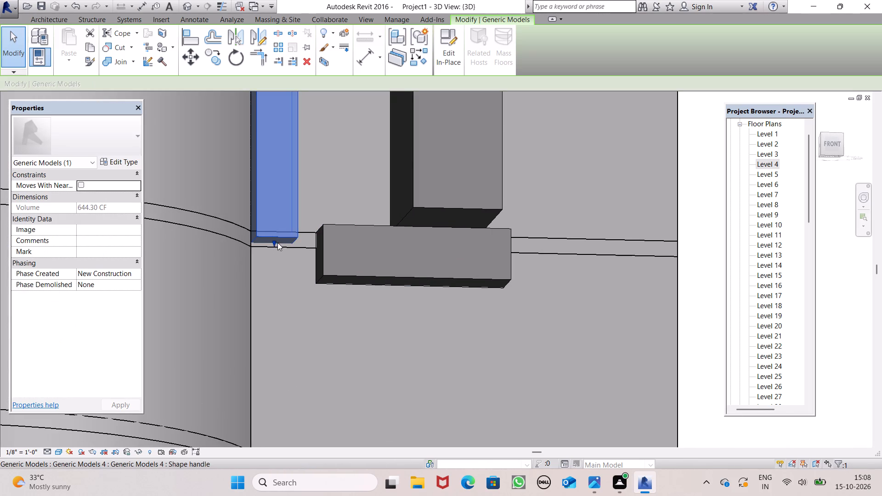
{"action": "left_click_drag", "start_coordinate": [275, 242], "coordinate": [274, 231]}
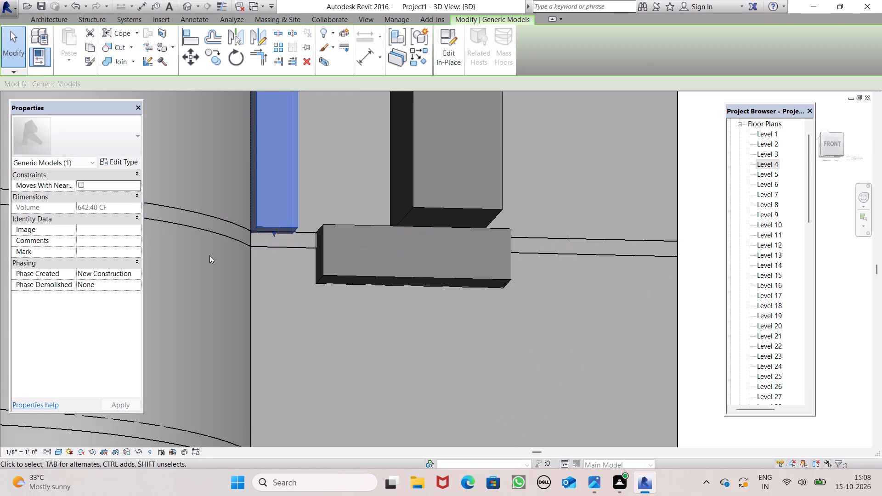
Extend the block's left end beneath the narrow strip to the corner where the bay meets the flat wall, then deselect it.
{"action": "scroll", "coordinate": [209, 255], "scroll_direction": "down", "scroll_amount": 1}
{"action": "left_click", "coordinate": [317, 255]}
{"action": "left_click", "coordinate": [306, 251]}
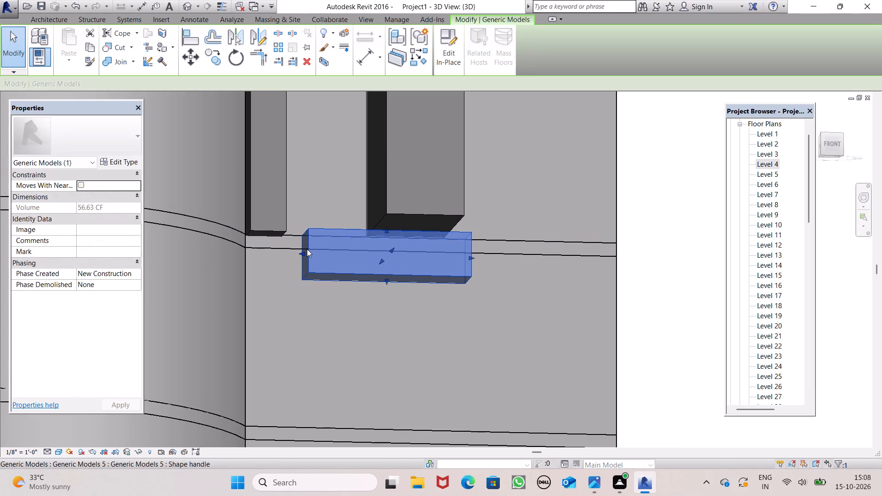
{"action": "left_click_drag", "start_coordinate": [302, 253], "coordinate": [248, 255]}
{"action": "scroll", "coordinate": [232, 299], "scroll_direction": "down", "scroll_amount": 1}
{"action": "scroll", "coordinate": [277, 275], "scroll_direction": "down", "scroll_amount": 1}
{"action": "scroll", "coordinate": [277, 277], "scroll_direction": "up", "scroll_amount": 1}
{"action": "scroll", "coordinate": [277, 277], "scroll_direction": "down", "scroll_amount": 3}
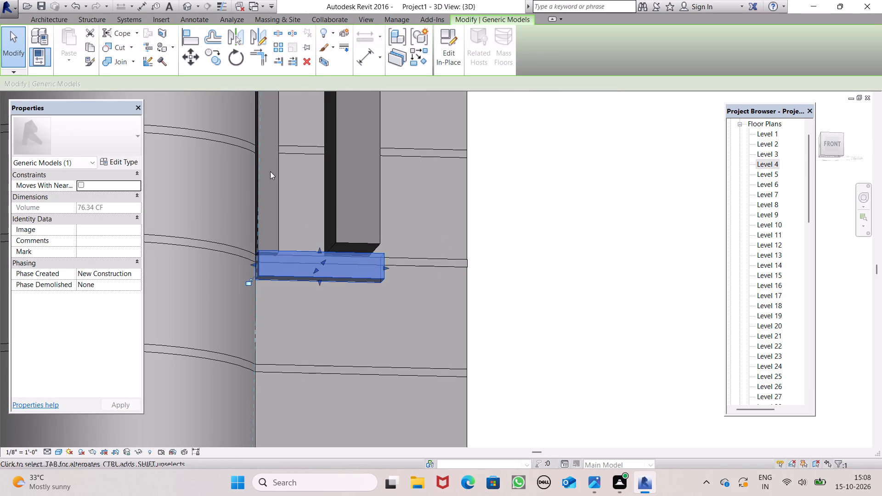
{"action": "scroll", "coordinate": [348, 220], "scroll_direction": "down", "scroll_amount": 4}
{"action": "middle_click_drag", "start_coordinate": [336, 228], "coordinate": [345, 432], "text": "shift"}
{"action": "left_click", "coordinate": [438, 312]}
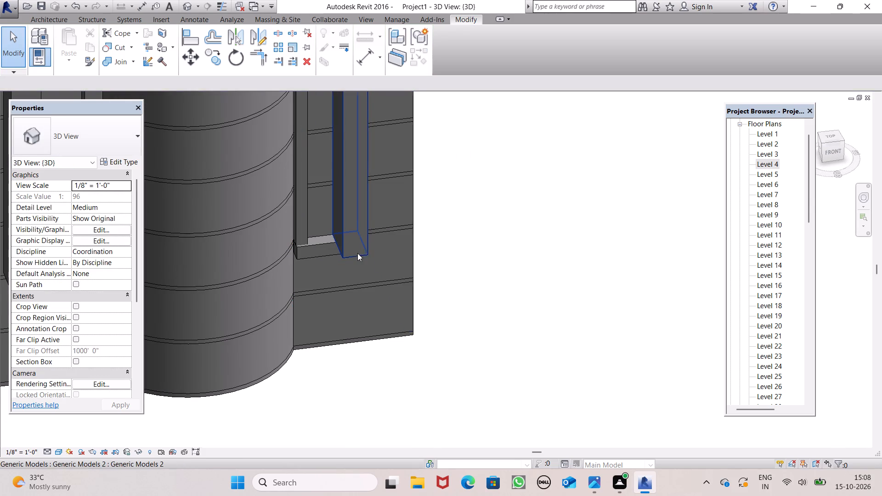
Push the front face of the wide strip right of the bay back toward the wall, about flush with the base block's front.
{"action": "middle_click_drag", "start_coordinate": [355, 254], "coordinate": [346, 251]}
{"action": "left_click", "coordinate": [345, 238]}
{"action": "left_click", "coordinate": [339, 245]}
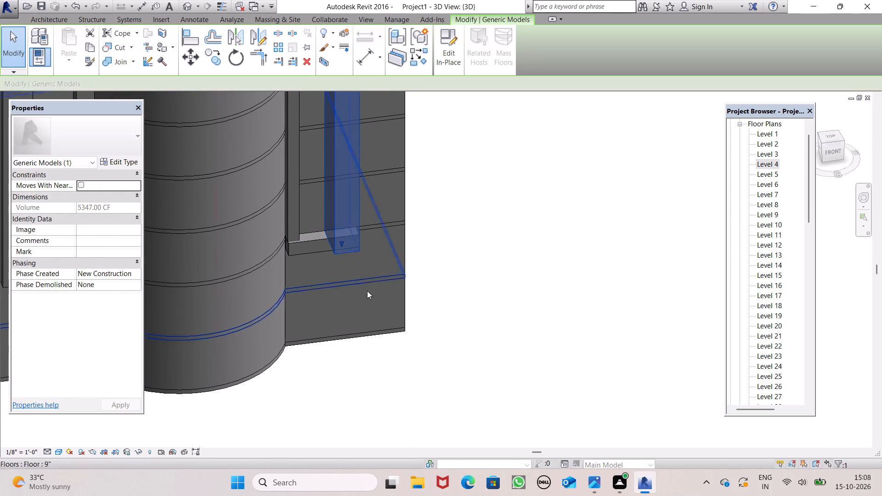
{"action": "scroll", "coordinate": [367, 297], "scroll_direction": "down", "scroll_amount": 5}
{"action": "scroll", "coordinate": [351, 263], "scroll_direction": "down", "scroll_amount": 6}
{"action": "scroll", "coordinate": [354, 182], "scroll_direction": "up", "scroll_amount": 3}
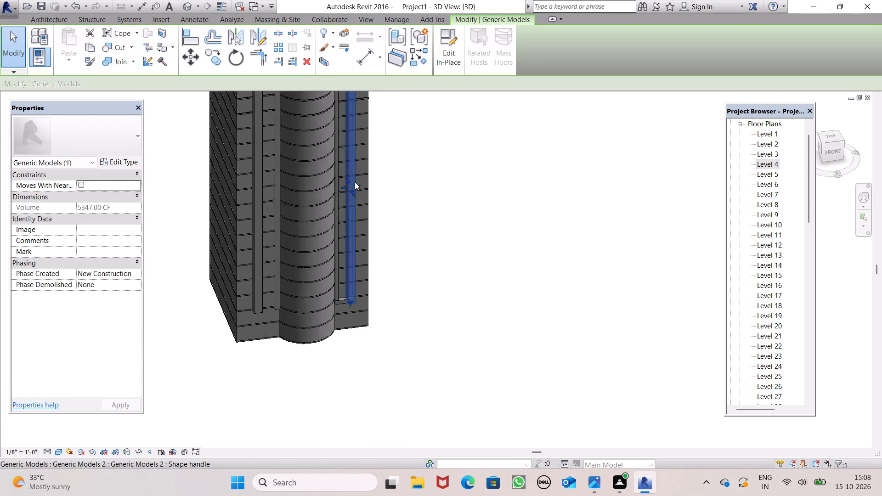
{"action": "scroll", "coordinate": [355, 182], "scroll_direction": "up", "scroll_amount": 3}
{"action": "left_click_drag", "start_coordinate": [350, 197], "coordinate": [350, 192]}
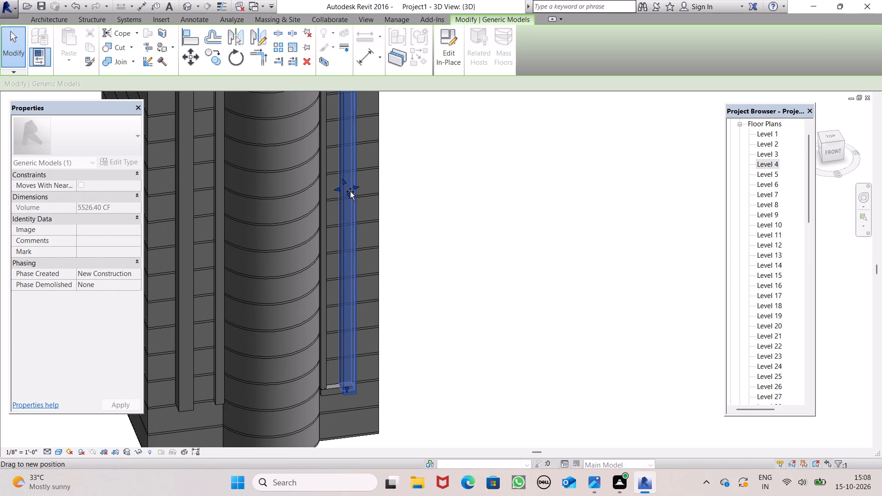
{"action": "left_click_drag", "start_coordinate": [350, 192], "coordinate": [350, 187]}
{"action": "left_click", "coordinate": [458, 253]}
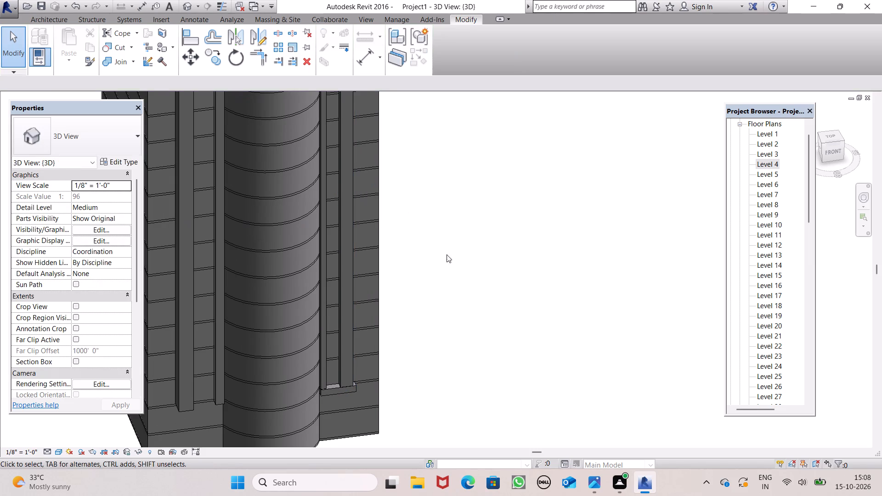
Pull the front face of the narrow strip right of the bay outward so it projects well beyond the wide strip.
{"action": "scroll", "coordinate": [311, 381], "scroll_direction": "up", "scroll_amount": 2}
{"action": "scroll", "coordinate": [373, 378], "scroll_direction": "down", "scroll_amount": 2}
{"action": "middle_click_drag", "start_coordinate": [360, 386], "coordinate": [328, 352], "text": "shift"}
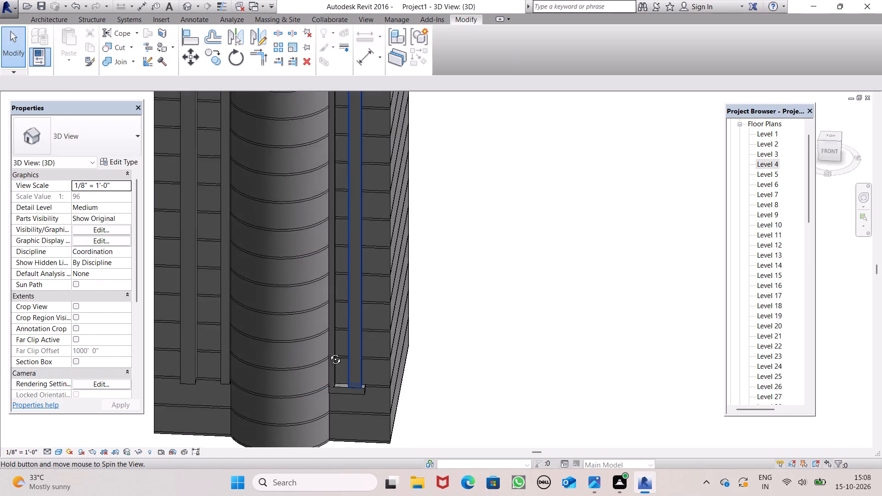
{"action": "middle_click_drag", "start_coordinate": [328, 352], "coordinate": [329, 337], "text": "shift"}
{"action": "scroll", "coordinate": [330, 333], "scroll_direction": "up", "scroll_amount": 1, "text": "shift"}
{"action": "scroll", "coordinate": [317, 292], "scroll_direction": "down", "scroll_amount": 5}
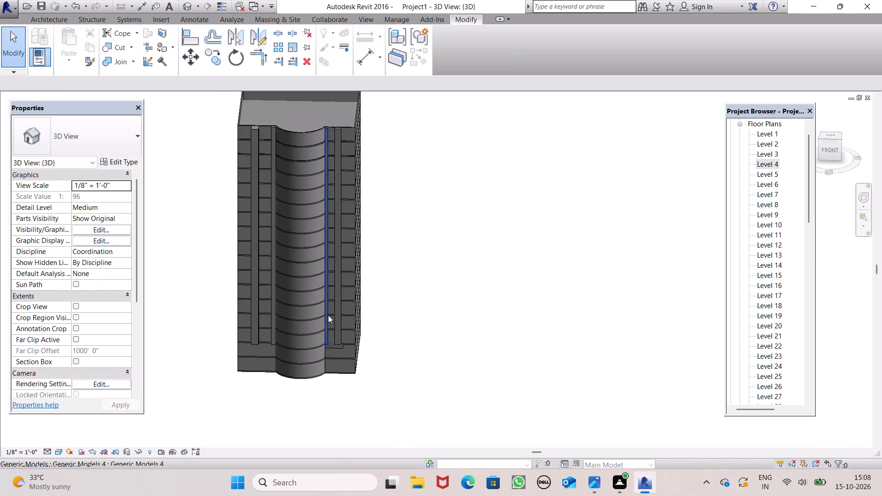
{"action": "scroll", "coordinate": [330, 214], "scroll_direction": "up", "scroll_amount": 5}
{"action": "left_click", "coordinate": [328, 172]}
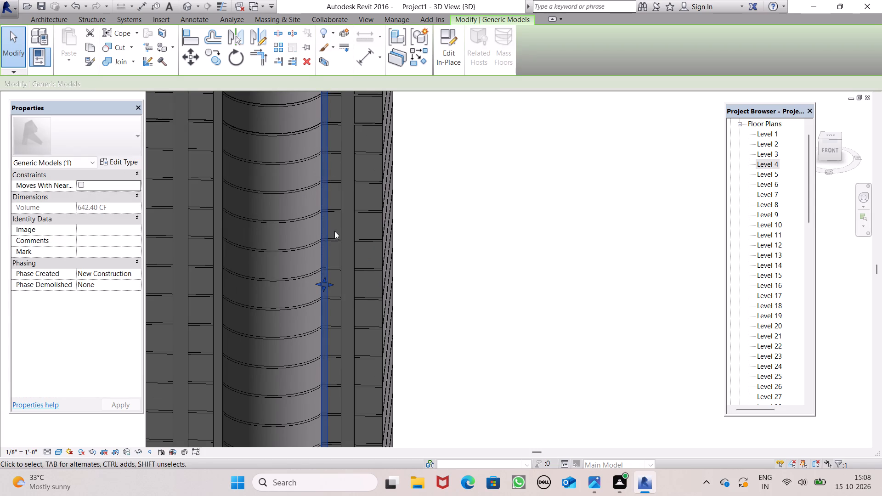
{"action": "left_click_drag", "start_coordinate": [324, 287], "coordinate": [324, 294]}
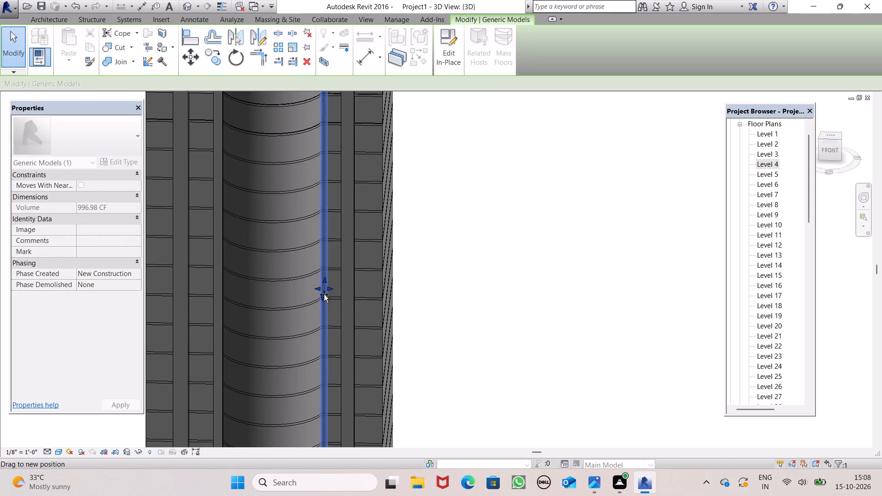
{"action": "left_click_drag", "start_coordinate": [324, 294], "coordinate": [322, 296]}
{"action": "left_click", "coordinate": [509, 306]}
Widen the narrow strip right of the bay slightly toward the wide strip, then deselect it.
{"action": "scroll", "coordinate": [438, 285], "scroll_direction": "down", "scroll_amount": 1}
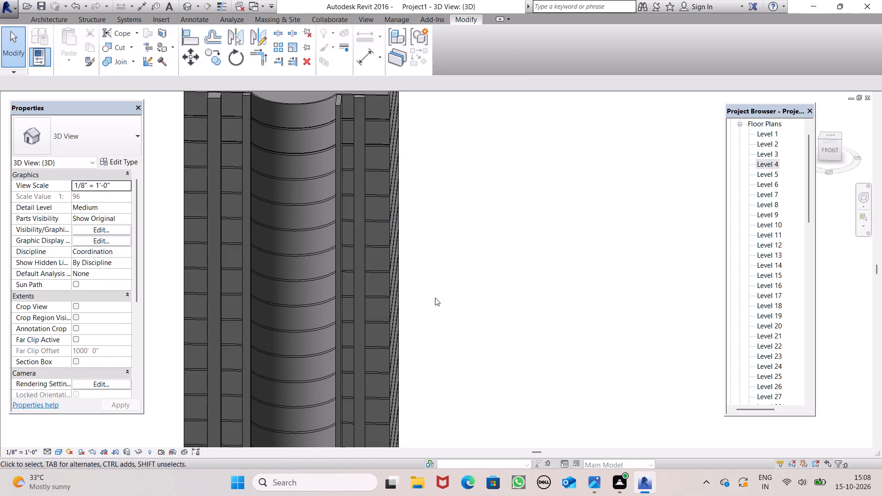
{"action": "scroll", "coordinate": [415, 299], "scroll_direction": "up", "scroll_amount": 4}
{"action": "scroll", "coordinate": [423, 282], "scroll_direction": "down", "scroll_amount": 2}
{"action": "middle_click_drag", "start_coordinate": [418, 313], "coordinate": [338, 334], "text": "shift"}
{"action": "scroll", "coordinate": [353, 304], "scroll_direction": "down", "scroll_amount": 3}
{"action": "middle_click_drag", "start_coordinate": [345, 310], "coordinate": [437, 265]}
{"action": "scroll", "coordinate": [347, 313], "scroll_direction": "up", "scroll_amount": 1}
{"action": "middle_click_drag", "start_coordinate": [347, 313], "coordinate": [294, 313], "text": "shift"}
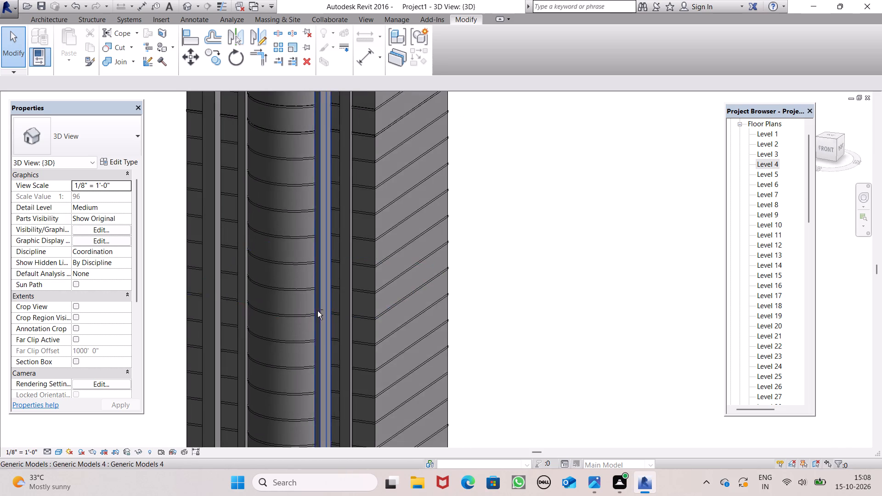
{"action": "scroll", "coordinate": [318, 310], "scroll_direction": "up", "scroll_amount": 4}
{"action": "left_click", "coordinate": [320, 305]}
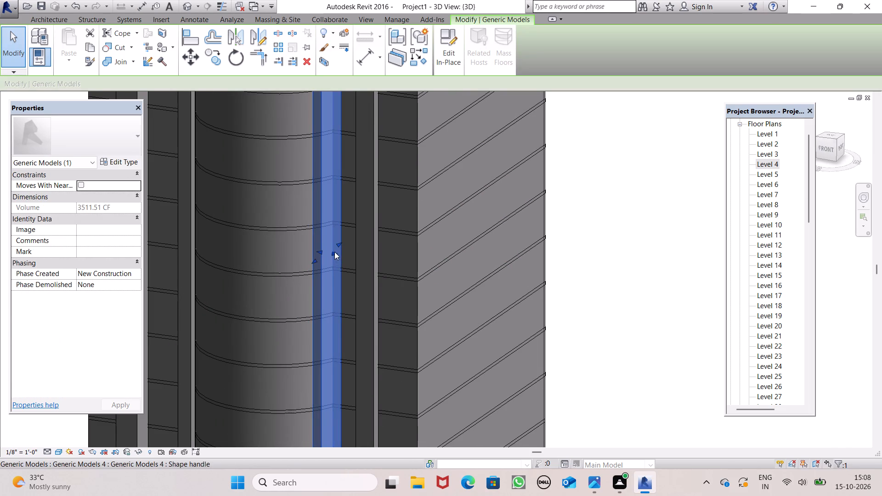
{"action": "left_click_drag", "start_coordinate": [334, 252], "coordinate": [339, 253]}
{"action": "left_click", "coordinate": [603, 313]}
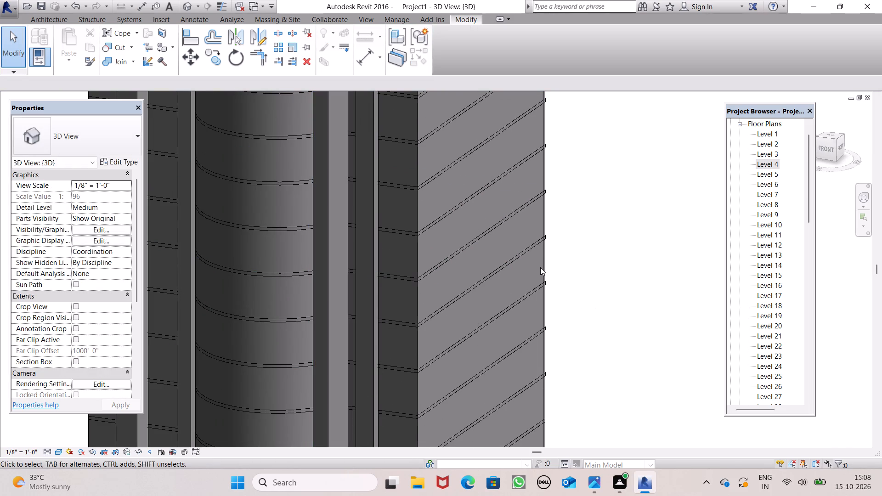
Widen the narrow strip left of the bay outward, away from the curved bay.
{"action": "scroll", "coordinate": [540, 267], "scroll_direction": "down", "scroll_amount": 3}
{"action": "middle_click_drag", "start_coordinate": [467, 297], "coordinate": [536, 271]}
{"action": "scroll", "coordinate": [535, 265], "scroll_direction": "down", "scroll_amount": 6}
{"action": "scroll", "coordinate": [537, 264], "scroll_direction": "up", "scroll_amount": 1}
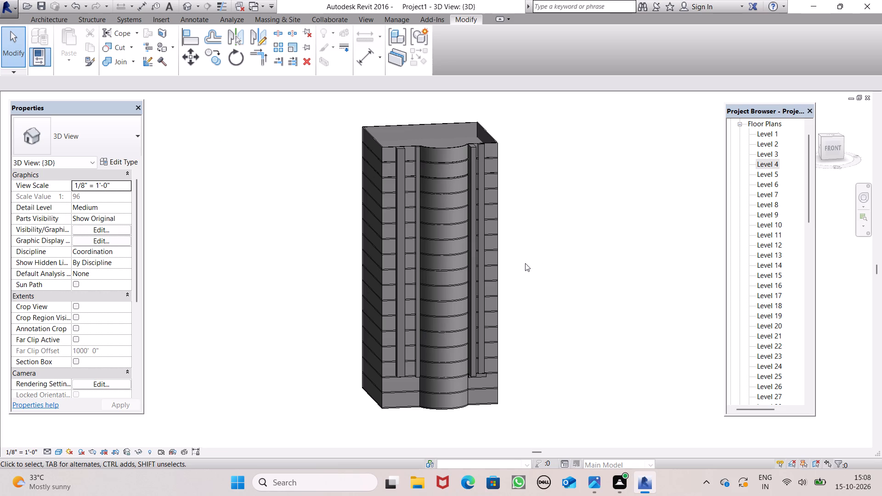
{"action": "scroll", "coordinate": [415, 255], "scroll_direction": "up", "scroll_amount": 5}
{"action": "left_click", "coordinate": [415, 254]}
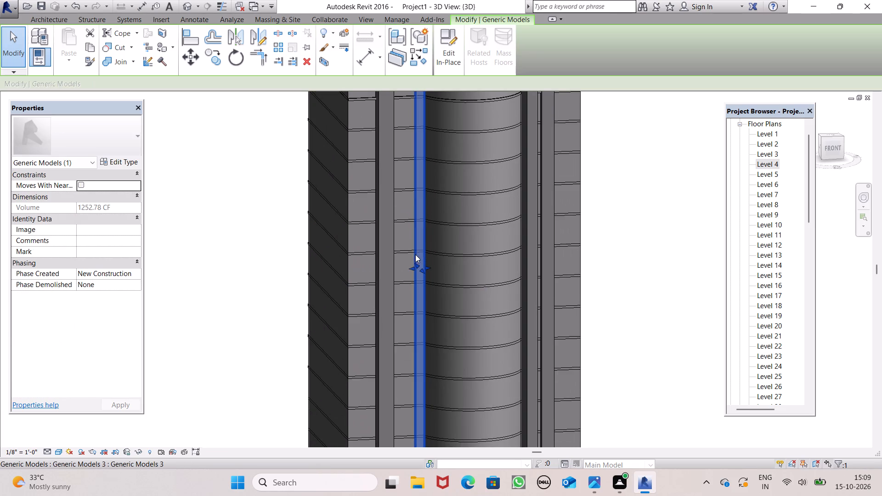
{"action": "left_click", "coordinate": [410, 268]}
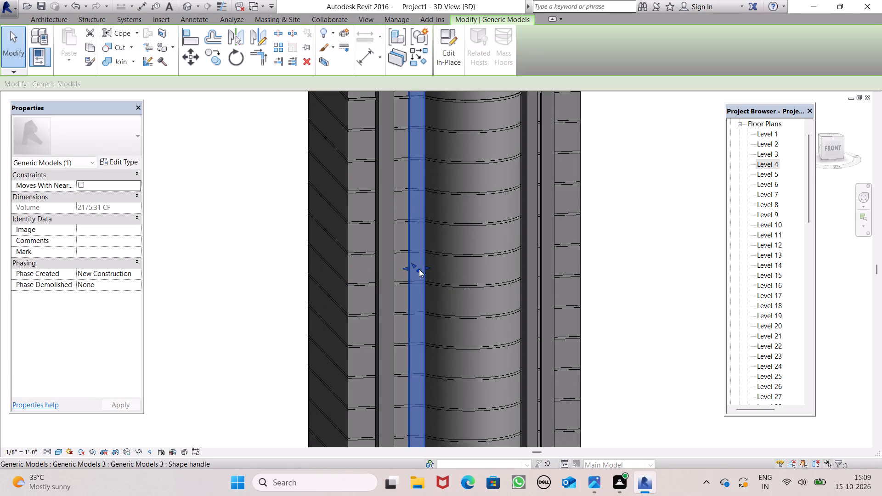
Pull the front face of the narrow strip left of the bay well outward from the wall, then deselect it.
{"action": "left_click_drag", "start_coordinate": [419, 269], "coordinate": [421, 277]}
{"action": "scroll", "coordinate": [367, 260], "scroll_direction": "down", "scroll_amount": 5}
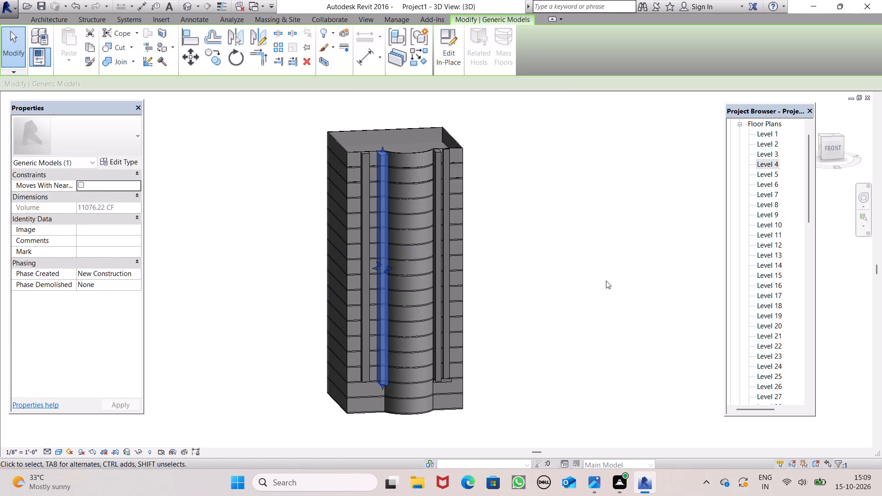
{"action": "left_click", "coordinate": [607, 281]}
Raise the bottom face of the narrow strip left of the bay slightly, about level with the neighbouring wide strip's base, then deselect it.
{"action": "scroll", "coordinate": [391, 400], "scroll_direction": "up", "scroll_amount": 8}
{"action": "left_click", "coordinate": [379, 365]}
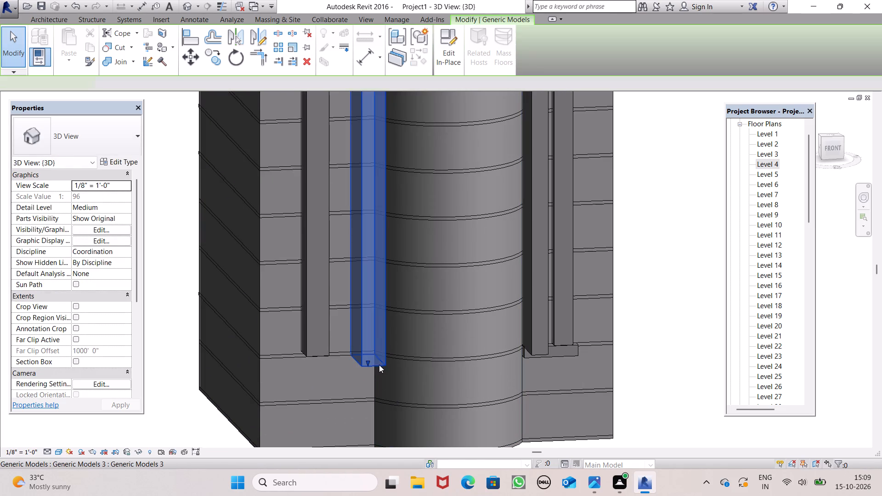
{"action": "left_click_drag", "start_coordinate": [367, 361], "coordinate": [365, 349]}
{"action": "scroll", "coordinate": [354, 339], "scroll_direction": "down", "scroll_amount": 8}
{"action": "left_click_drag", "start_coordinate": [540, 375], "coordinate": [539, 365]}
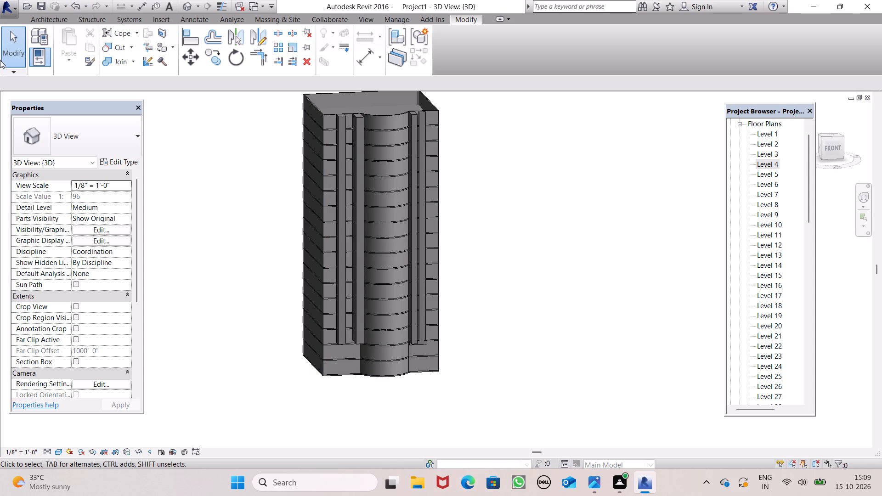
Examine the front facade from below, comparing the strip bases on both sides of the curved bay.
{"action": "scroll", "coordinate": [354, 203], "scroll_direction": "down", "scroll_amount": 2}
{"action": "middle_click_drag", "start_coordinate": [309, 286], "coordinate": [310, 153], "text": "shift"}
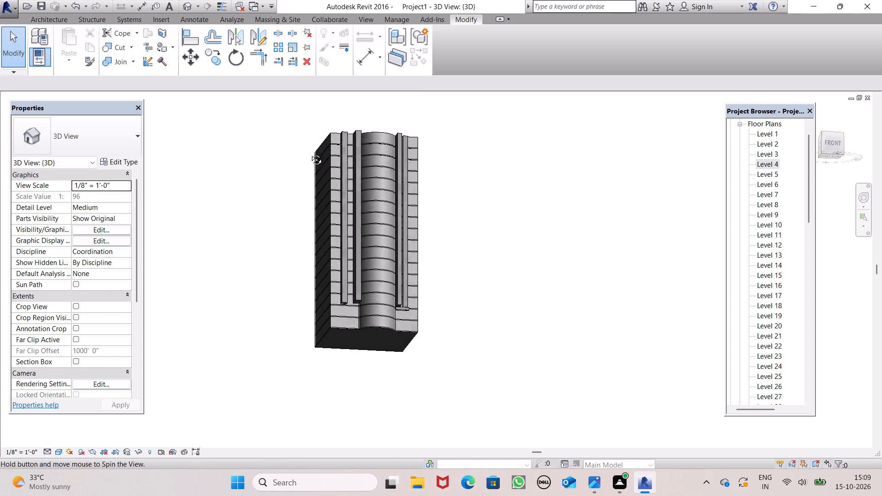
{"action": "middle_click_drag", "start_coordinate": [310, 153], "coordinate": [294, 90], "text": "shift"}
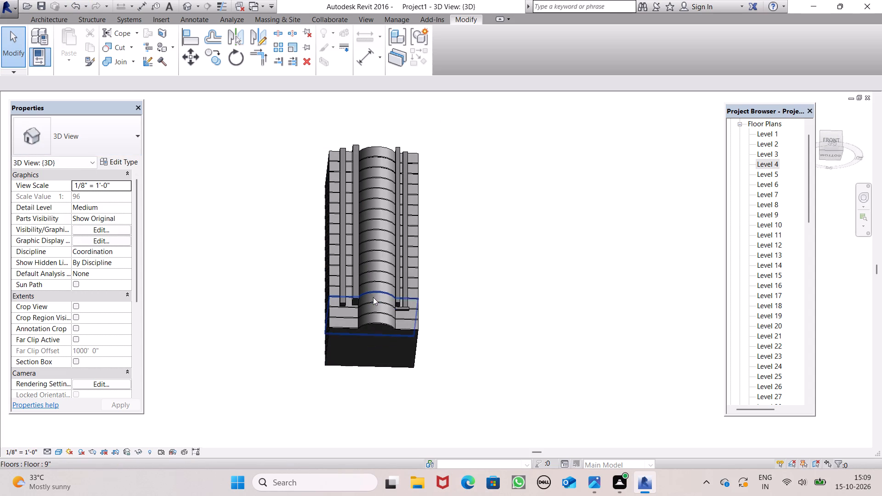
{"action": "scroll", "coordinate": [345, 309], "scroll_direction": "up", "scroll_amount": 3}
{"action": "scroll", "coordinate": [321, 305], "scroll_direction": "down", "scroll_amount": 1}
{"action": "scroll", "coordinate": [321, 305], "scroll_direction": "up", "scroll_amount": 1}
{"action": "scroll", "coordinate": [371, 304], "scroll_direction": "down", "scroll_amount": 2}
{"action": "middle_click_drag", "start_coordinate": [370, 323], "coordinate": [411, 418], "text": "shift"}
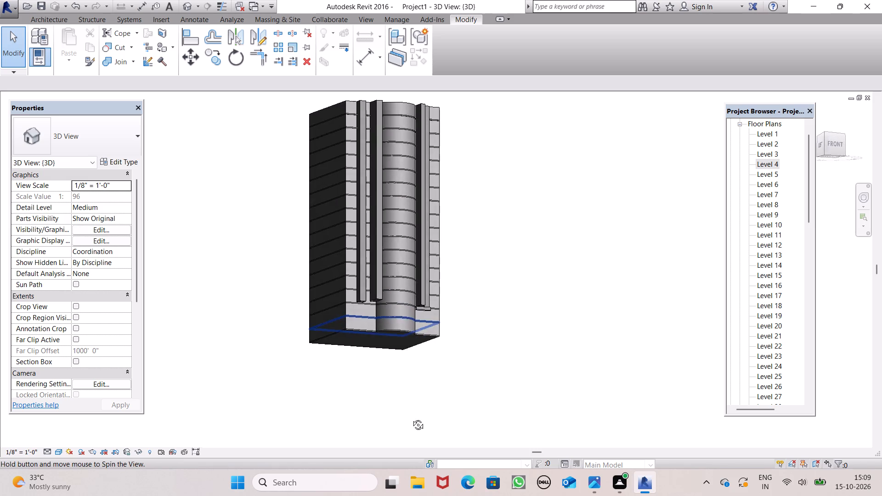
{"action": "middle_click_drag", "start_coordinate": [411, 418], "coordinate": [414, 394], "text": "shift"}
{"action": "scroll", "coordinate": [234, 321], "scroll_direction": "up", "scroll_amount": 3}
{"action": "scroll", "coordinate": [476, 278], "scroll_direction": "up", "scroll_amount": 6}
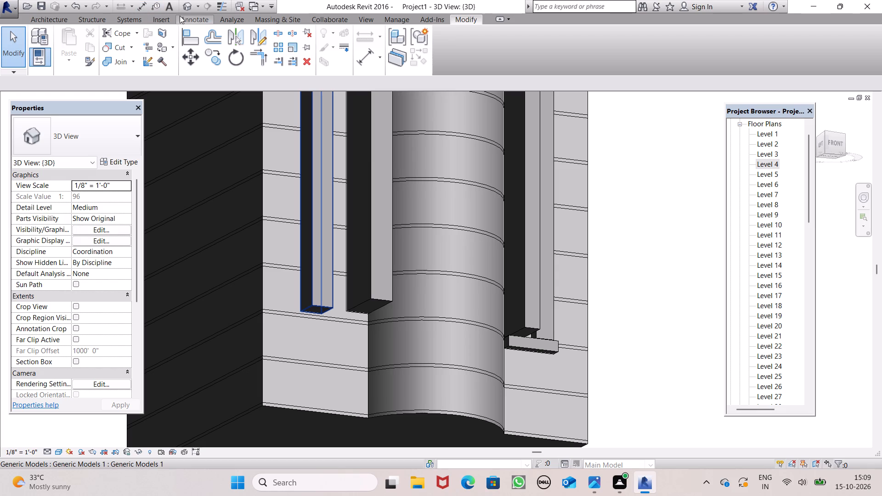
Start a new in-place model in the Generic Models category and accept its suggested name.
{"action": "left_click", "coordinate": [69, 18]}
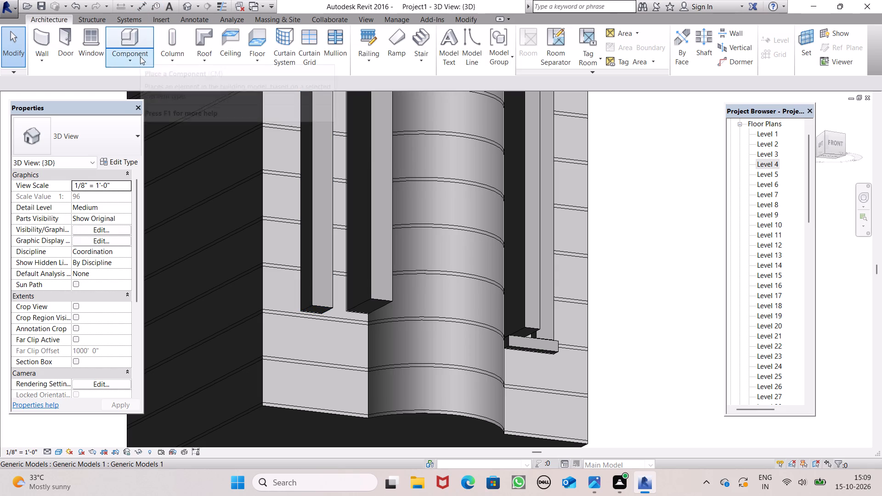
{"action": "left_click", "coordinate": [140, 56]}
{"action": "left_click_drag", "start_coordinate": [144, 104], "coordinate": [144, 100]}
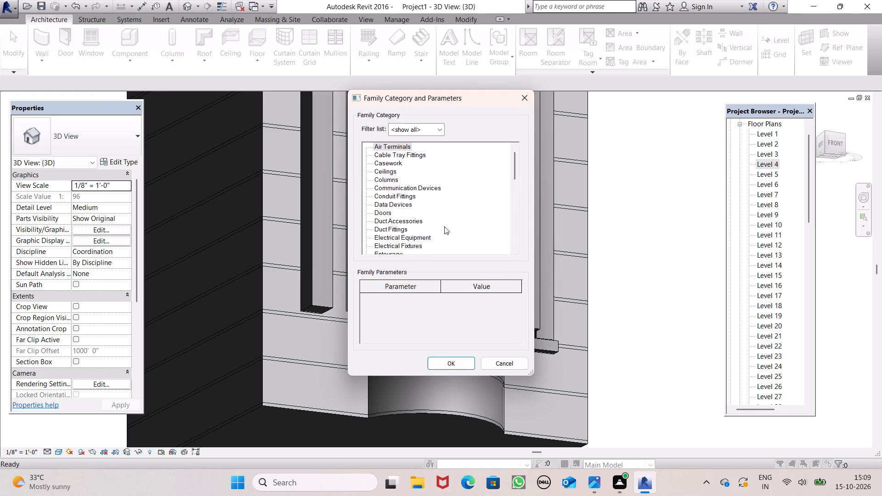
{"action": "scroll", "coordinate": [427, 221], "scroll_direction": "down", "scroll_amount": 2}
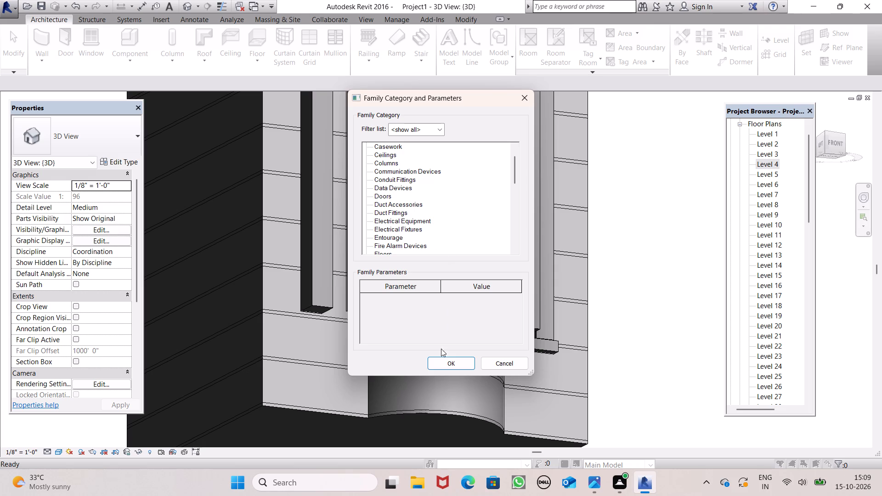
{"action": "scroll", "coordinate": [408, 227], "scroll_direction": "down", "scroll_amount": 1}
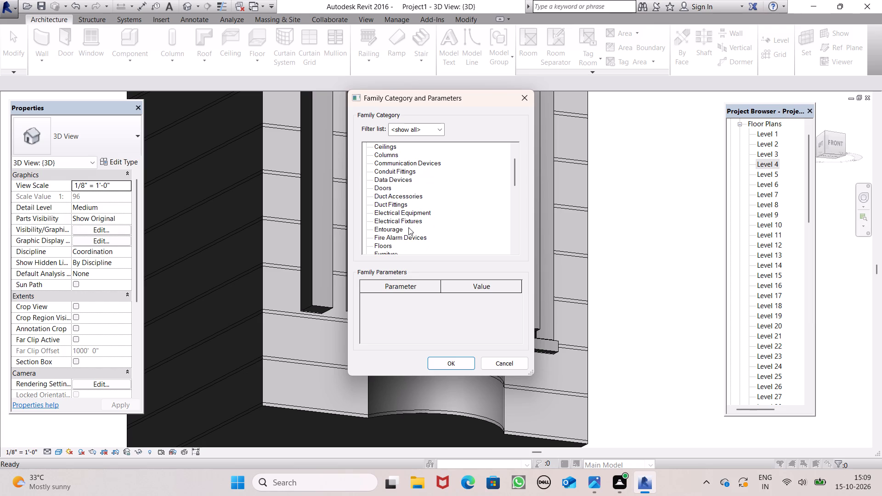
{"action": "scroll", "coordinate": [408, 227], "scroll_direction": "down", "scroll_amount": 4}
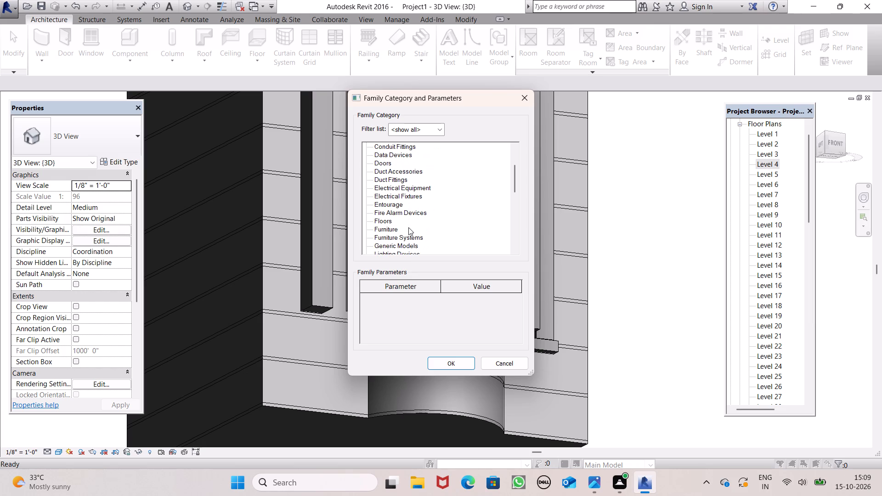
{"action": "left_click", "coordinate": [406, 236]}
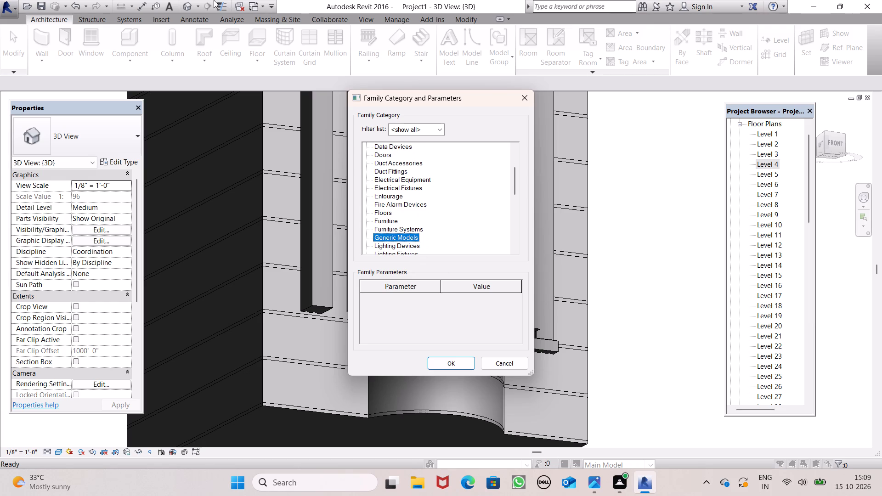
{"action": "left_click", "coordinate": [459, 359]}
{"action": "left_click", "coordinate": [451, 257]}
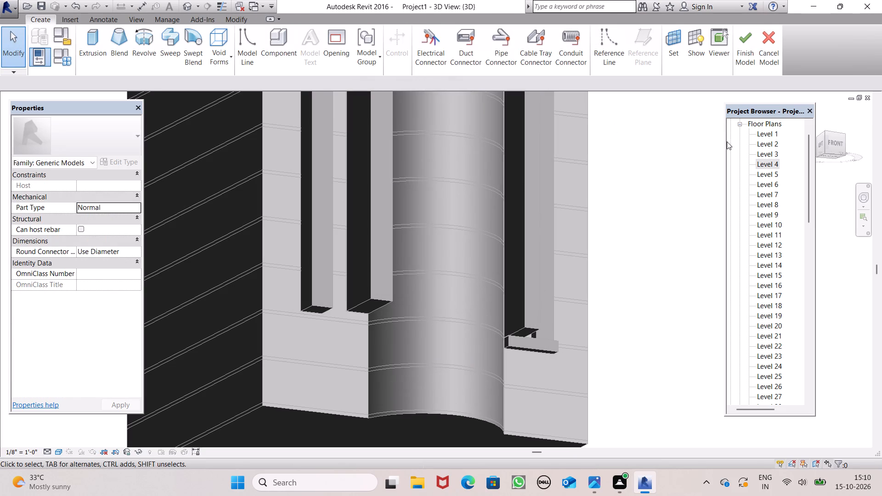
On the Level 4 floor plan, extrude a 2' by 1'-6" rectangle against the wall between the two strips left of the bay, then finish the model.
{"action": "double_click", "coordinate": [781, 163]}
{"action": "double_click", "coordinate": [767, 164]}
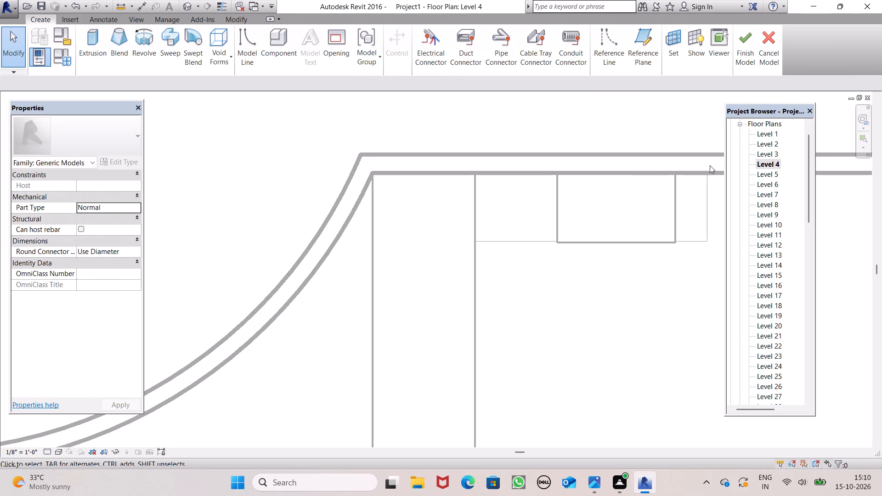
{"action": "scroll", "coordinate": [621, 165], "scroll_direction": "down", "scroll_amount": 6}
{"action": "scroll", "coordinate": [614, 90], "scroll_direction": "down", "scroll_amount": 1}
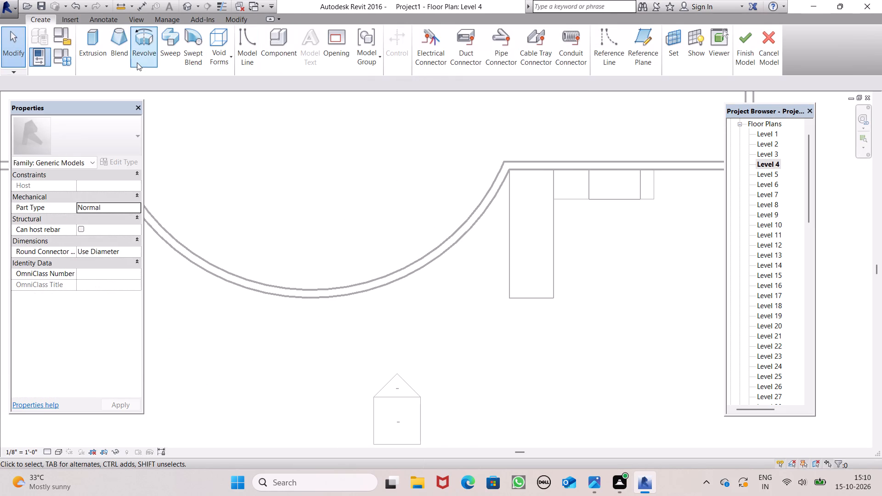
{"action": "left_click", "coordinate": [97, 40]}
{"action": "scroll", "coordinate": [234, 137], "scroll_direction": "down", "scroll_amount": 3}
{"action": "scroll", "coordinate": [320, 190], "scroll_direction": "up", "scroll_amount": 1}
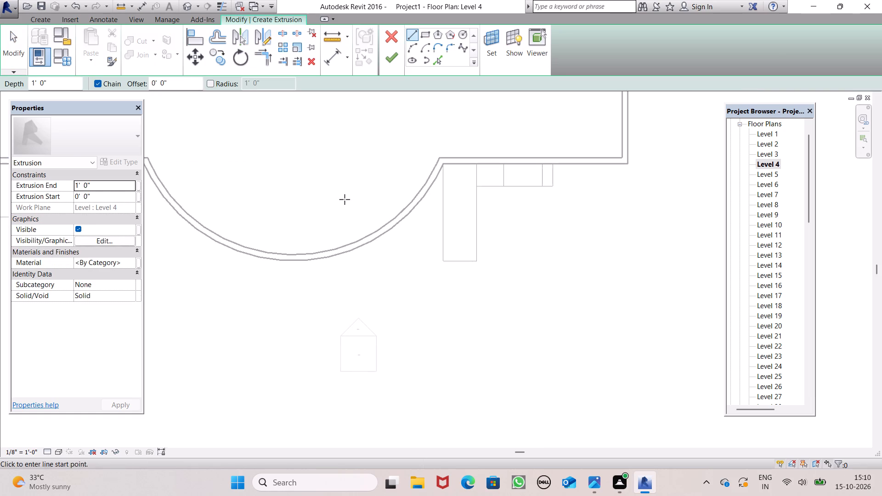
{"action": "scroll", "coordinate": [424, 202], "scroll_direction": "down", "scroll_amount": 7}
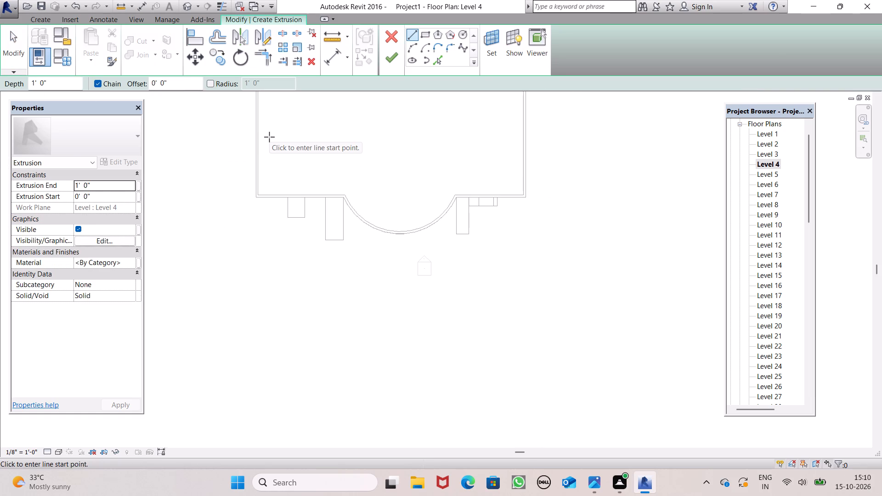
{"action": "scroll", "coordinate": [329, 187], "scroll_direction": "up", "scroll_amount": 6}
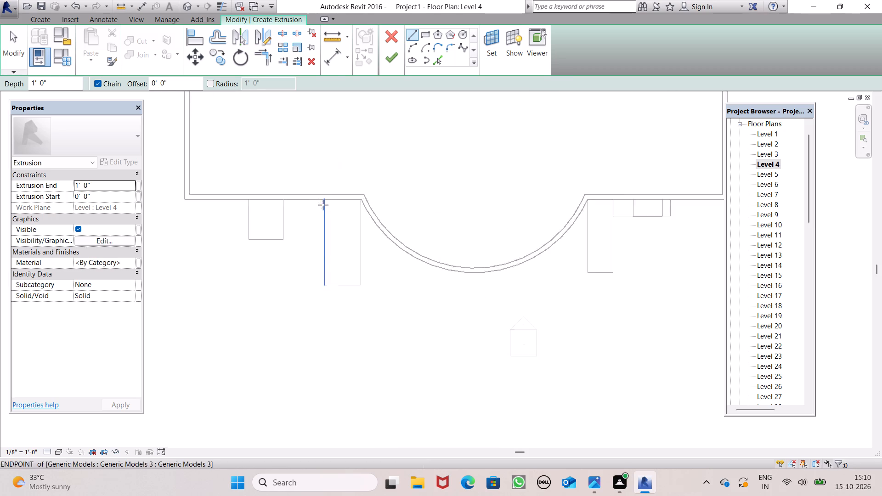
{"action": "scroll", "coordinate": [330, 188], "scroll_direction": "up", "scroll_amount": 1}
{"action": "scroll", "coordinate": [270, 184], "scroll_direction": "up", "scroll_amount": 1}
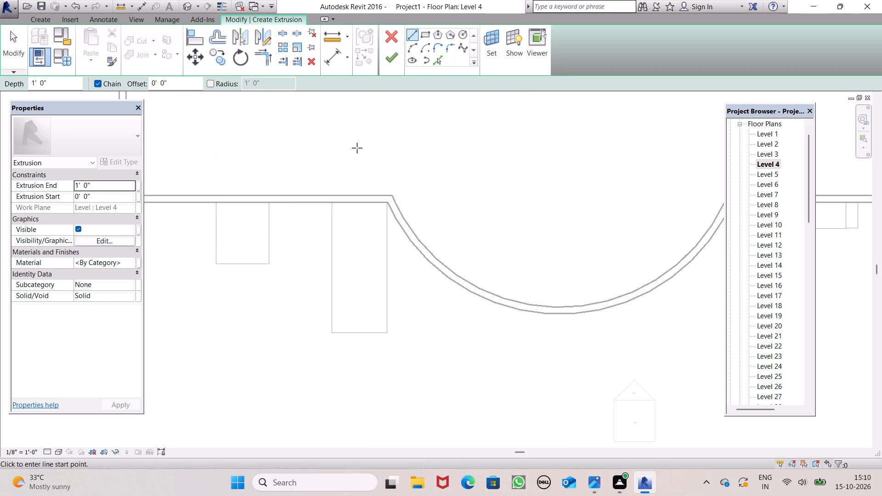
{"action": "left_click", "coordinate": [423, 37]}
{"action": "scroll", "coordinate": [305, 209], "scroll_direction": "up", "scroll_amount": 3}
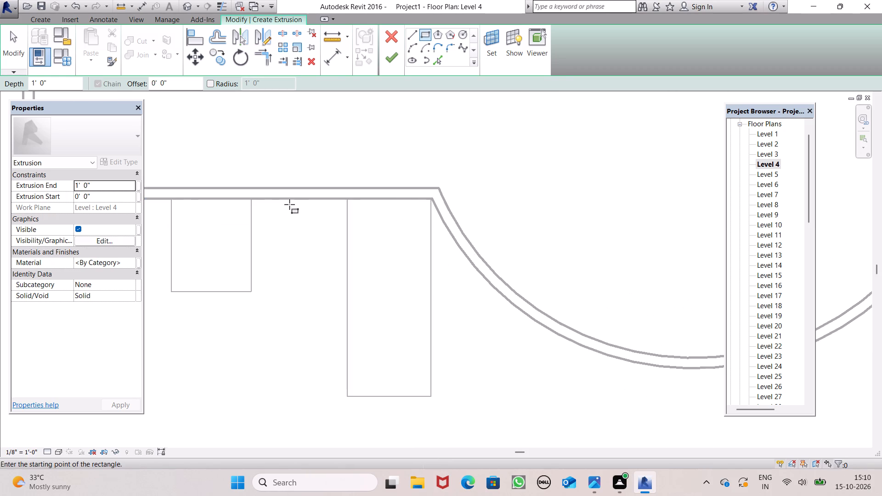
{"action": "left_click", "coordinate": [271, 198]}
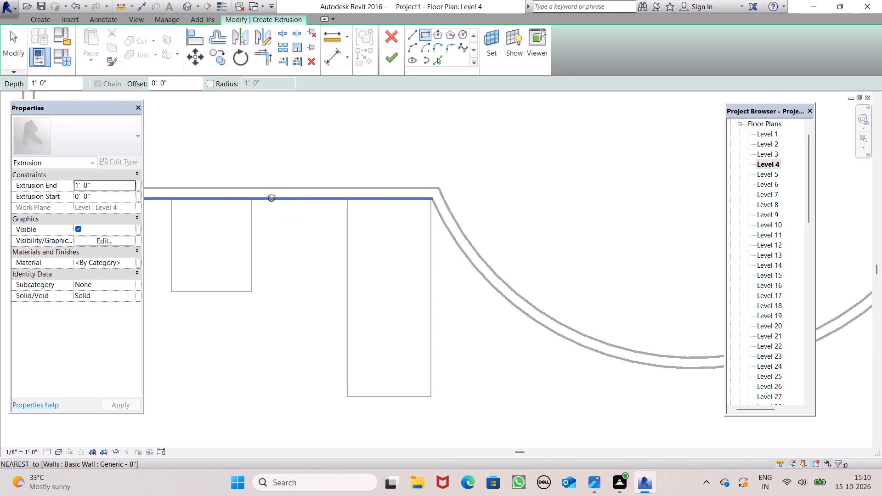
{"action": "left_click", "coordinate": [302, 219]}
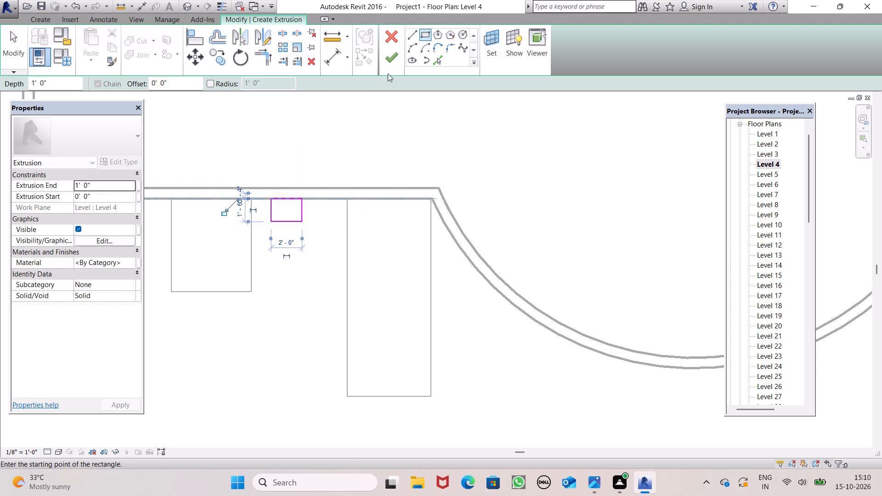
{"action": "left_click", "coordinate": [390, 66]}
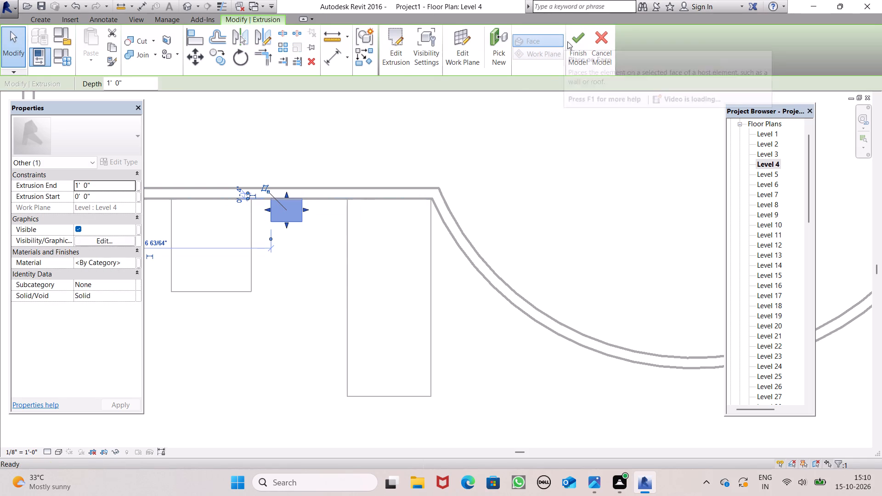
{"action": "left_click", "coordinate": [577, 40]}
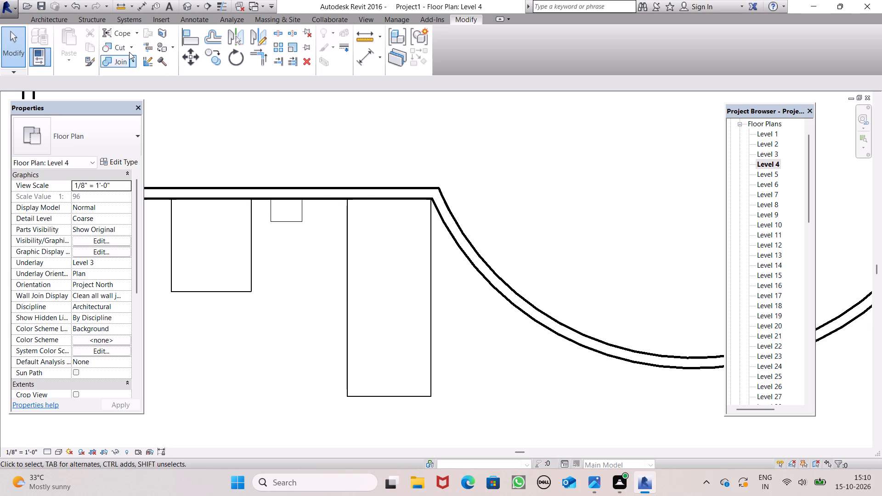
In the 3D view, stretch the new small block beneath the left strips sideways until it meets the curved bay's edge.
{"action": "left_click", "coordinate": [190, 2]}
{"action": "scroll", "coordinate": [189, 45], "scroll_direction": "down", "scroll_amount": 2}
{"action": "scroll", "coordinate": [193, 52], "scroll_direction": "up", "scroll_amount": 1}
{"action": "scroll", "coordinate": [193, 65], "scroll_direction": "down", "scroll_amount": 1}
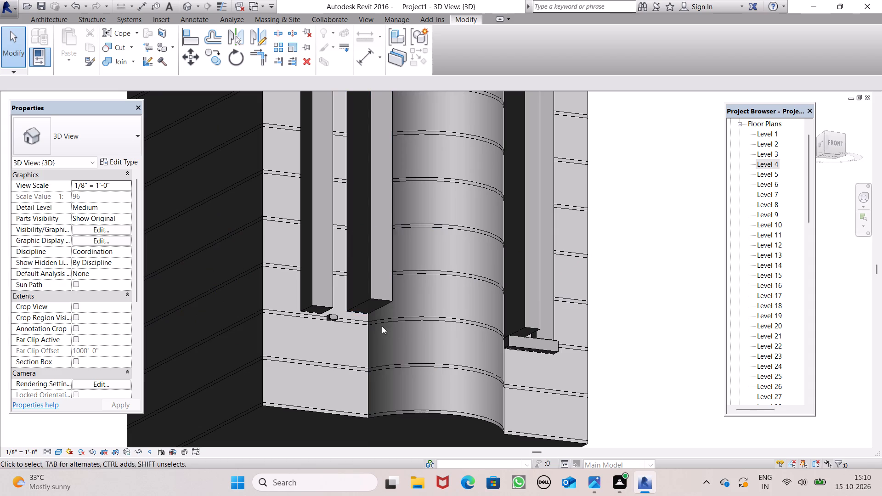
{"action": "scroll", "coordinate": [371, 323], "scroll_direction": "up", "scroll_amount": 6}
{"action": "left_click", "coordinate": [298, 310]}
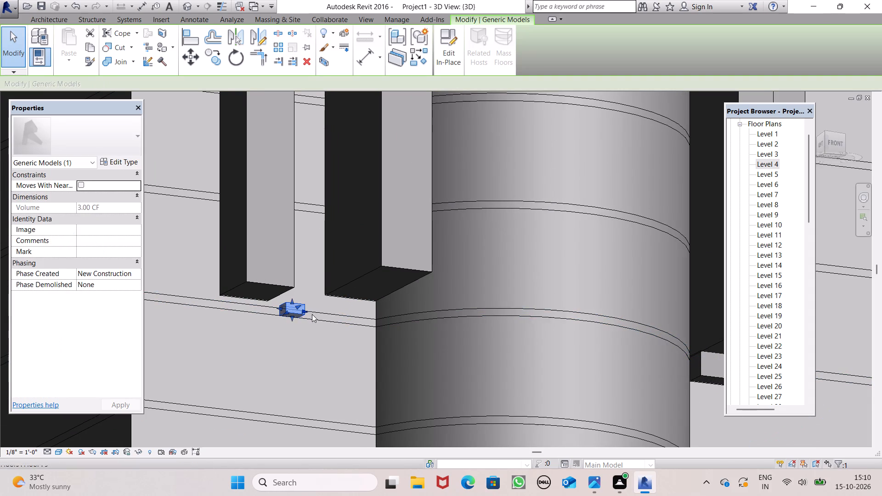
{"action": "scroll", "coordinate": [330, 316], "scroll_direction": "down", "scroll_amount": 1}
{"action": "middle_click_drag", "start_coordinate": [337, 334], "coordinate": [258, 374], "text": "shift"}
{"action": "scroll", "coordinate": [327, 318], "scroll_direction": "up", "scroll_amount": 1}
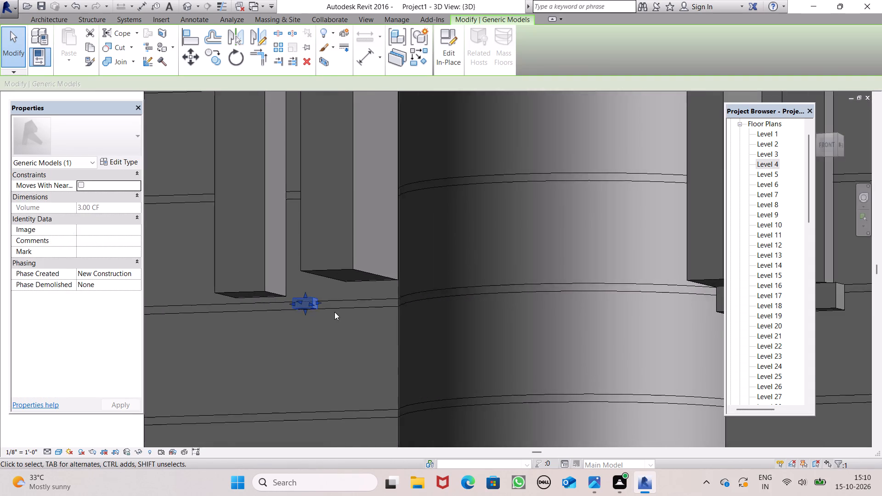
{"action": "scroll", "coordinate": [334, 312], "scroll_direction": "up", "scroll_amount": 2}
{"action": "scroll", "coordinate": [334, 304], "scroll_direction": "down", "scroll_amount": 1}
{"action": "scroll", "coordinate": [332, 304], "scroll_direction": "up", "scroll_amount": 1}
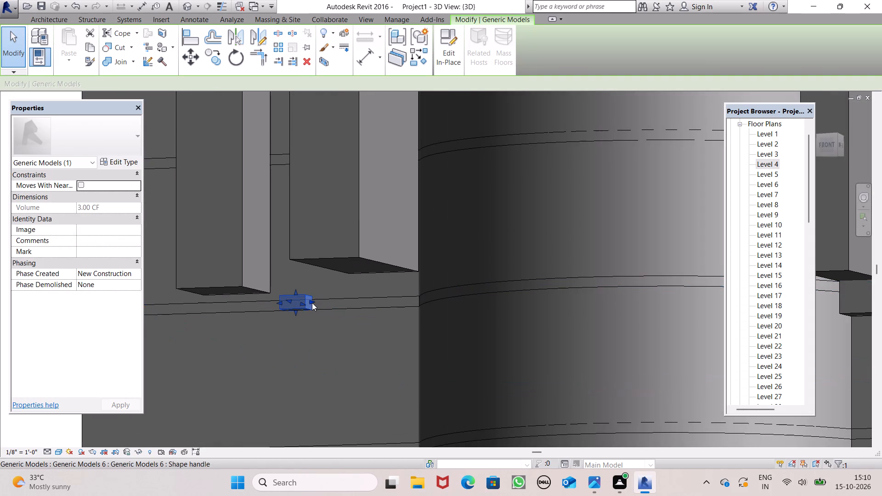
{"action": "left_click_drag", "start_coordinate": [311, 303], "coordinate": [418, 315]}
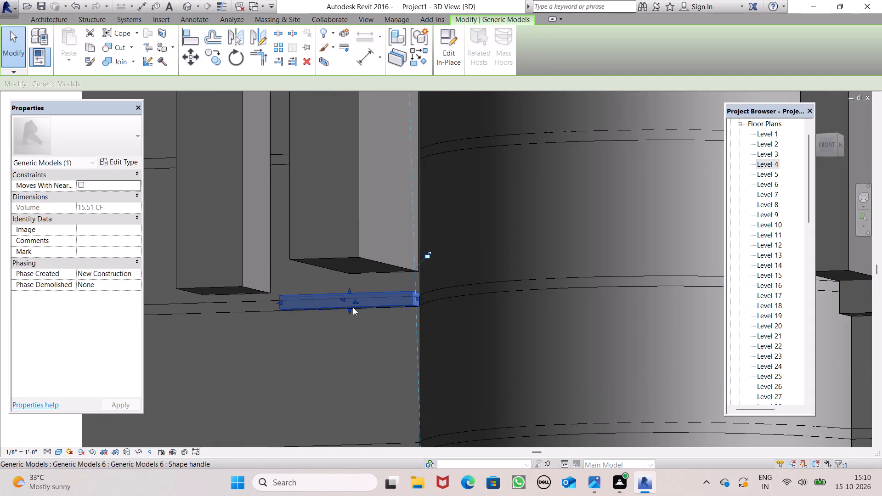
Stretch the opposite end of the block to the outer corner of the front wall.
{"action": "scroll", "coordinate": [242, 322], "scroll_direction": "down", "scroll_amount": 2}
{"action": "middle_click_drag", "start_coordinate": [257, 351], "coordinate": [378, 354], "text": "shift"}
{"action": "scroll", "coordinate": [357, 312], "scroll_direction": "down", "scroll_amount": 1}
{"action": "scroll", "coordinate": [288, 311], "scroll_direction": "up", "scroll_amount": 1}
{"action": "left_click_drag", "start_coordinate": [288, 303], "coordinate": [220, 308]}
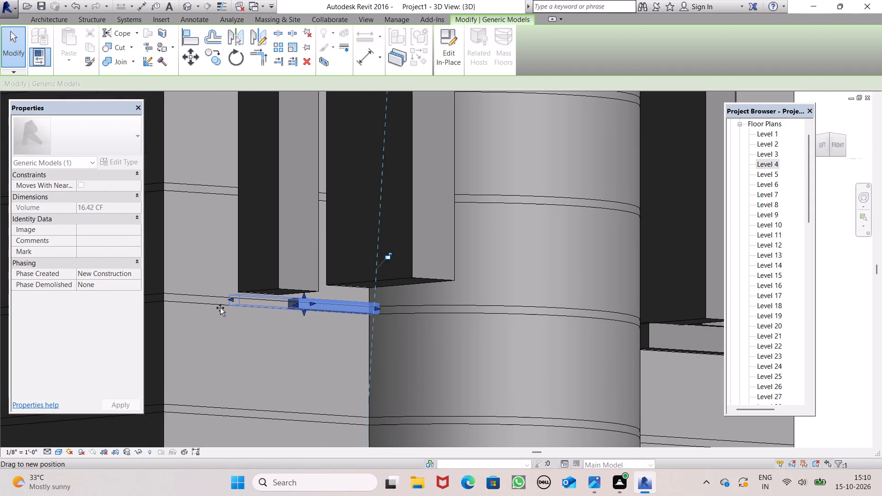
{"action": "left_click_drag", "start_coordinate": [220, 308], "coordinate": [164, 311]}
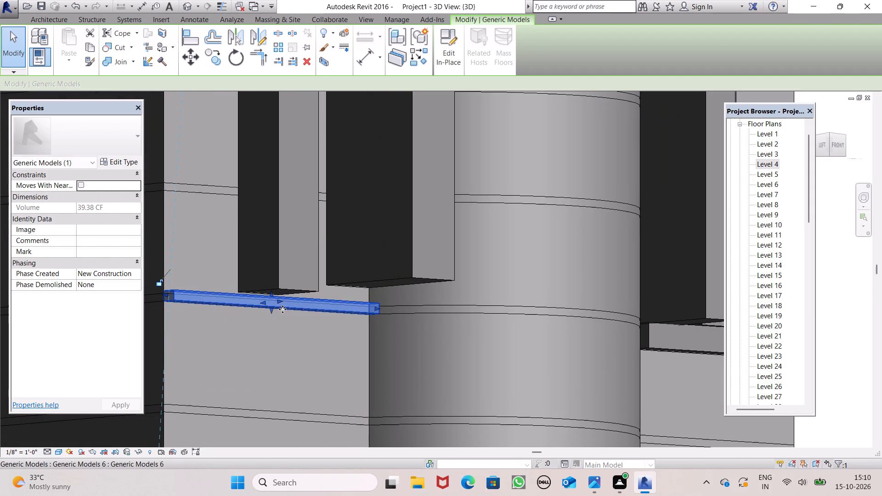
Pull the bottom face of the block beneath the left strips downward to make it thicker.
{"action": "left_click_drag", "start_coordinate": [270, 312], "coordinate": [271, 323]}
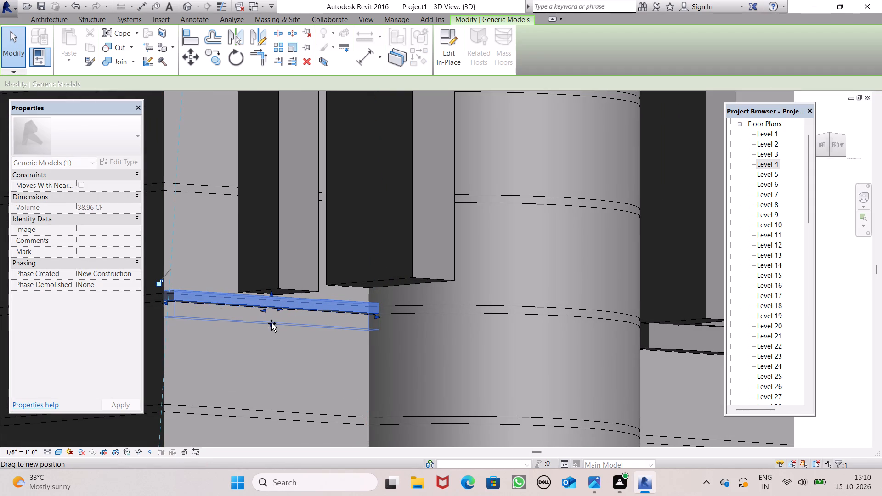
{"action": "left_click_drag", "start_coordinate": [271, 323], "coordinate": [271, 326]}
Pull the front face of the block beneath the left strips outward from the wall, then deselect it.
{"action": "left_click_drag", "start_coordinate": [277, 310], "coordinate": [303, 316]}
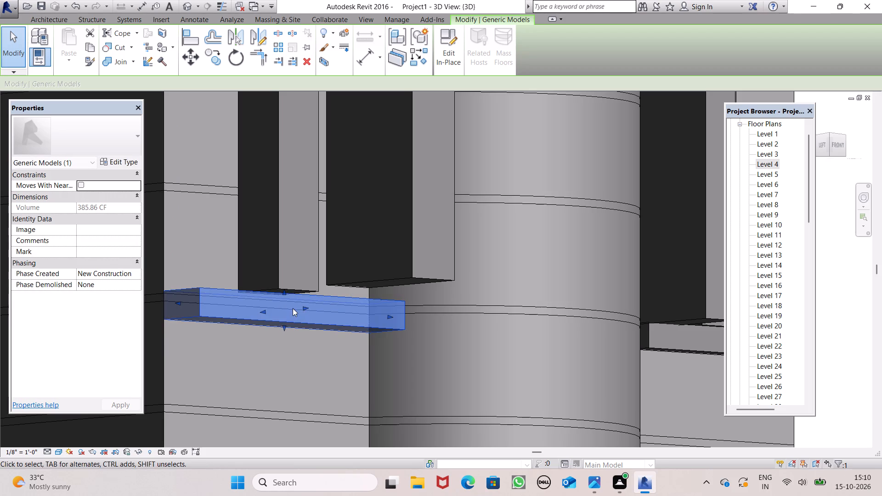
{"action": "scroll", "coordinate": [293, 308], "scroll_direction": "down", "scroll_amount": 13}
{"action": "middle_click_drag", "start_coordinate": [325, 321], "coordinate": [302, 398], "text": "shift"}
{"action": "middle_click_drag", "start_coordinate": [302, 398], "coordinate": [300, 400], "text": "shift"}
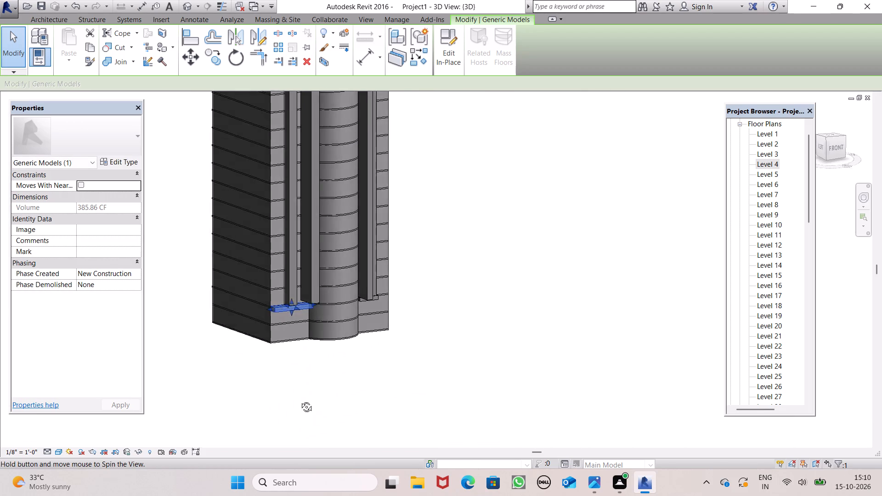
{"action": "middle_click_drag", "start_coordinate": [300, 400], "coordinate": [239, 394], "text": "shift"}
{"action": "middle_click", "coordinate": [238, 393], "text": "shift"}
{"action": "scroll", "coordinate": [314, 383], "scroll_direction": "up", "scroll_amount": 2}
{"action": "scroll", "coordinate": [313, 329], "scroll_direction": "down", "scroll_amount": 3}
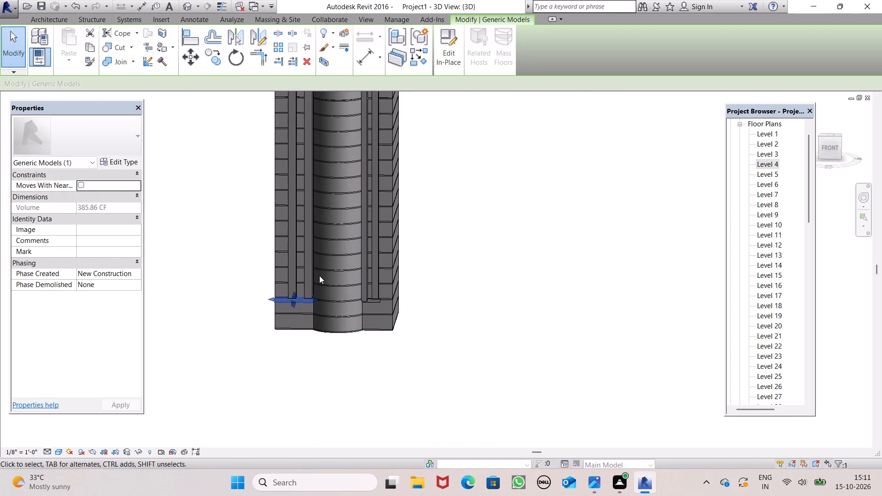
{"action": "scroll", "coordinate": [317, 275], "scroll_direction": "up", "scroll_amount": 2}
{"action": "scroll", "coordinate": [314, 274], "scroll_direction": "down", "scroll_amount": 1}
{"action": "scroll", "coordinate": [314, 274], "scroll_direction": "up", "scroll_amount": 2}
{"action": "left_click", "coordinate": [318, 279]}
{"action": "left_click", "coordinate": [305, 284]}
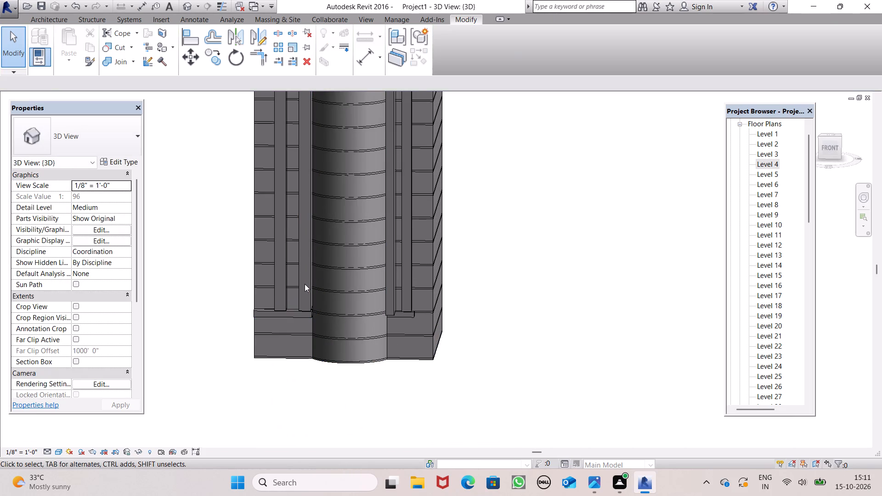
Push the front face of the strip adjoining the bay's left side back toward the wall to reduce its projection, then deselect it.
{"action": "left_click", "coordinate": [303, 288]}
{"action": "scroll", "coordinate": [294, 339], "scroll_direction": "down", "scroll_amount": 4}
{"action": "middle_click_drag", "start_coordinate": [277, 375], "coordinate": [277, 378], "text": "shift"}
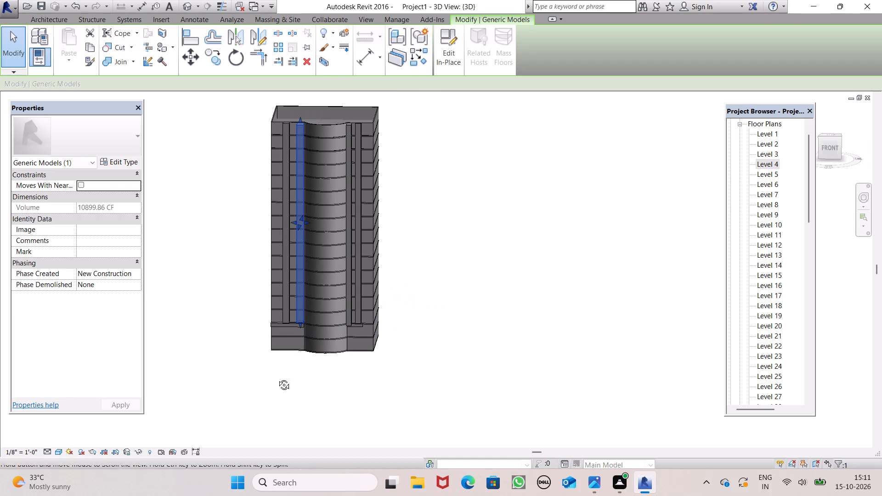
{"action": "middle_click_drag", "start_coordinate": [277, 378], "coordinate": [378, 378], "text": "shift"}
{"action": "scroll", "coordinate": [378, 363], "scroll_direction": "up", "scroll_amount": 1, "text": "shift"}
{"action": "scroll", "coordinate": [295, 237], "scroll_direction": "down", "scroll_amount": 1}
{"action": "scroll", "coordinate": [295, 237], "scroll_direction": "up", "scroll_amount": 1}
{"action": "scroll", "coordinate": [295, 237], "scroll_direction": "down", "scroll_amount": 1}
{"action": "scroll", "coordinate": [295, 237], "scroll_direction": "up", "scroll_amount": 3}
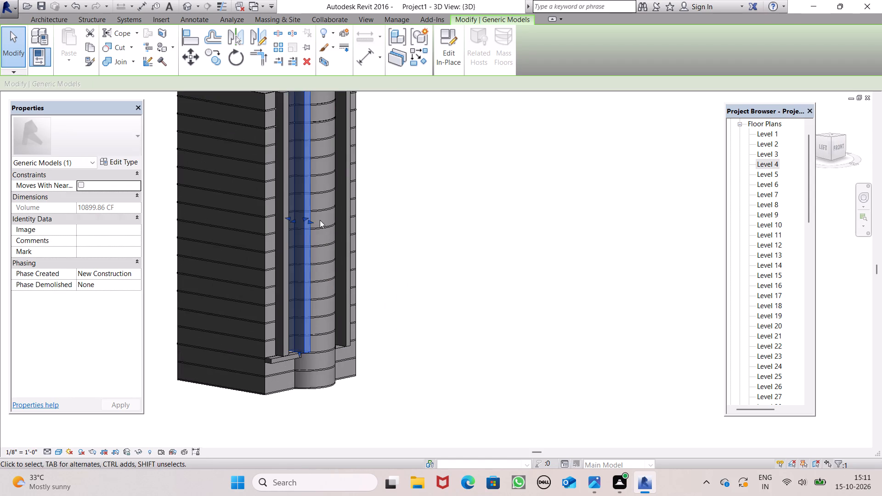
{"action": "scroll", "coordinate": [320, 220], "scroll_direction": "up", "scroll_amount": 5}
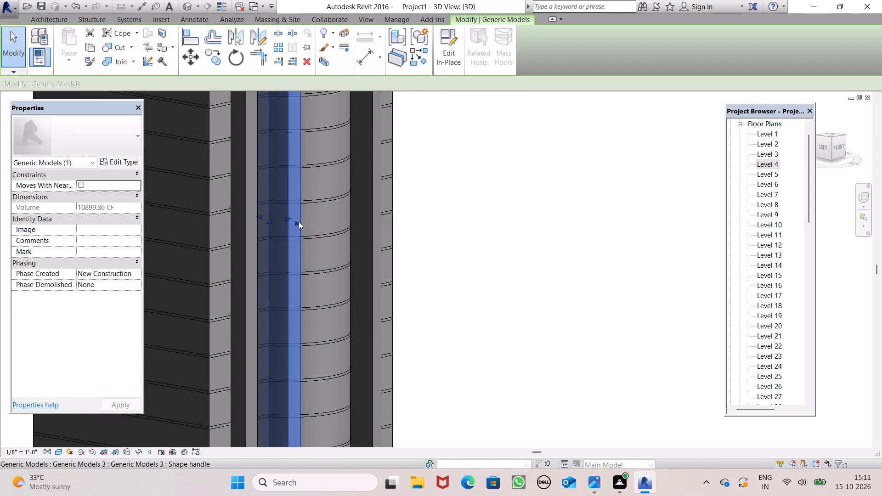
{"action": "left_click_drag", "start_coordinate": [299, 222], "coordinate": [279, 222]}
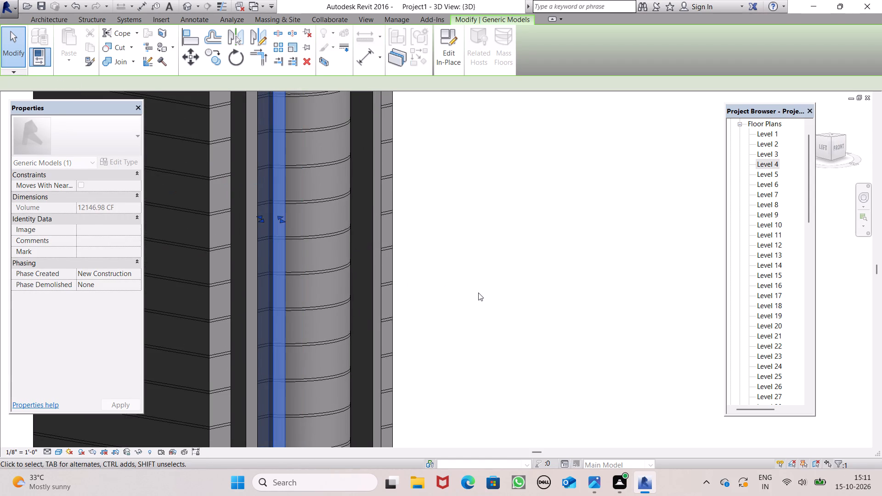
{"action": "left_click", "coordinate": [478, 293]}
Extend the bottom face of the strip adjoining the bay's left side down to the top of the base block, then deselect it.
{"action": "scroll", "coordinate": [401, 245], "scroll_direction": "down", "scroll_amount": 4}
{"action": "middle_click_drag", "start_coordinate": [362, 355], "coordinate": [316, 300], "text": "shift"}
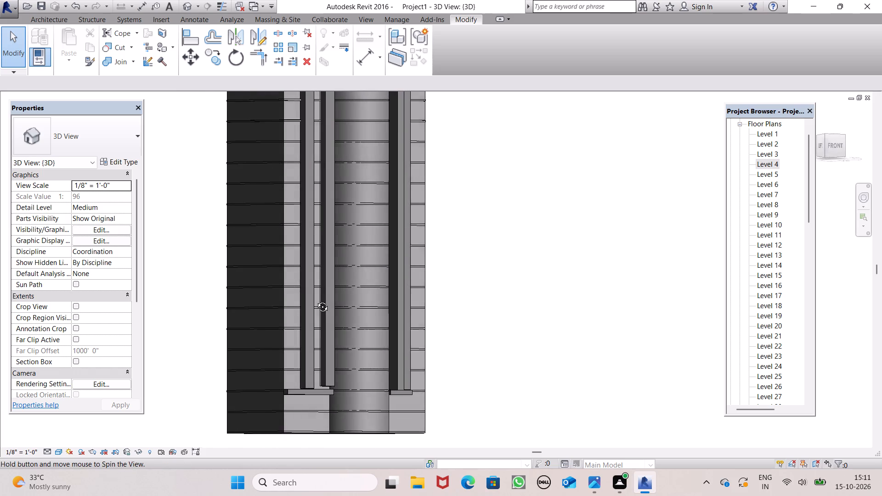
{"action": "middle_click_drag", "start_coordinate": [316, 300], "coordinate": [272, 242], "text": "shift"}
{"action": "scroll", "coordinate": [317, 349], "scroll_direction": "up", "scroll_amount": 1}
{"action": "scroll", "coordinate": [319, 366], "scroll_direction": "down", "scroll_amount": 1}
{"action": "scroll", "coordinate": [321, 369], "scroll_direction": "up", "scroll_amount": 4}
{"action": "scroll", "coordinate": [333, 413], "scroll_direction": "up", "scroll_amount": 3}
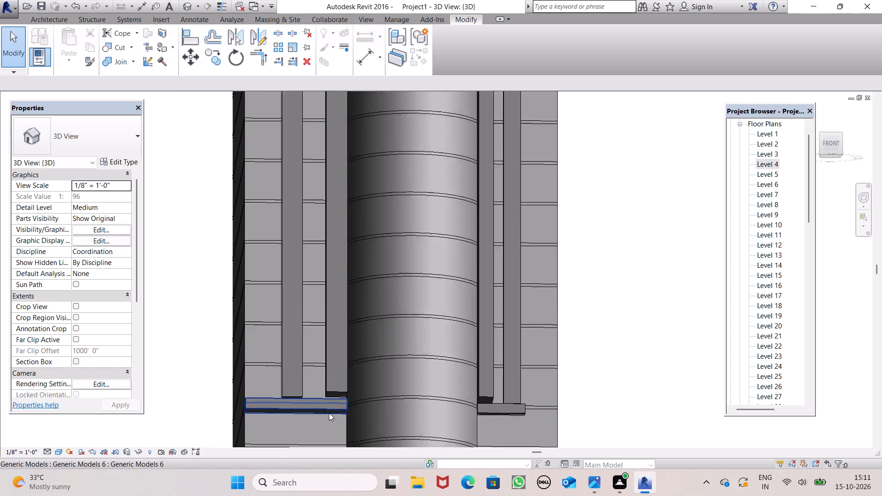
{"action": "scroll", "coordinate": [329, 413], "scroll_direction": "up", "scroll_amount": 4}
{"action": "left_click", "coordinate": [340, 362]}
{"action": "left_click_drag", "start_coordinate": [343, 374], "coordinate": [343, 378]}
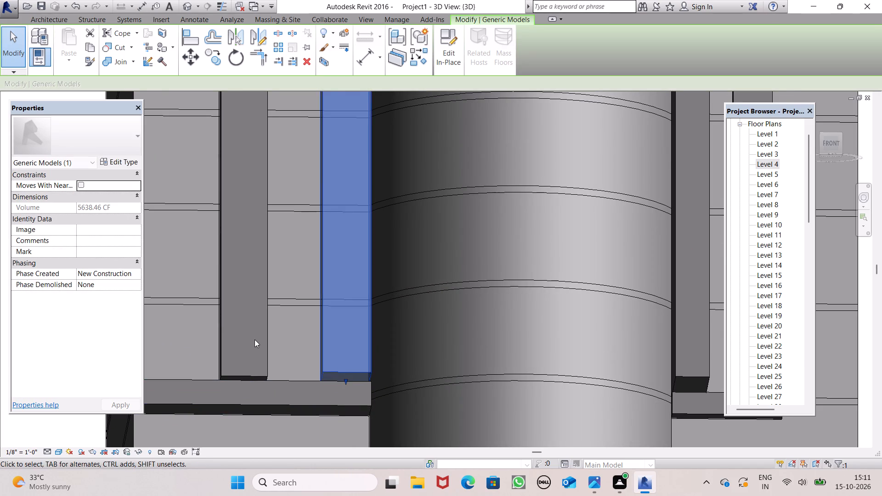
{"action": "scroll", "coordinate": [254, 339], "scroll_direction": "up", "scroll_amount": 1}
{"action": "scroll", "coordinate": [254, 339], "scroll_direction": "down", "scroll_amount": 10}
{"action": "middle_click_drag", "start_coordinate": [294, 366], "coordinate": [368, 407], "text": "shift"}
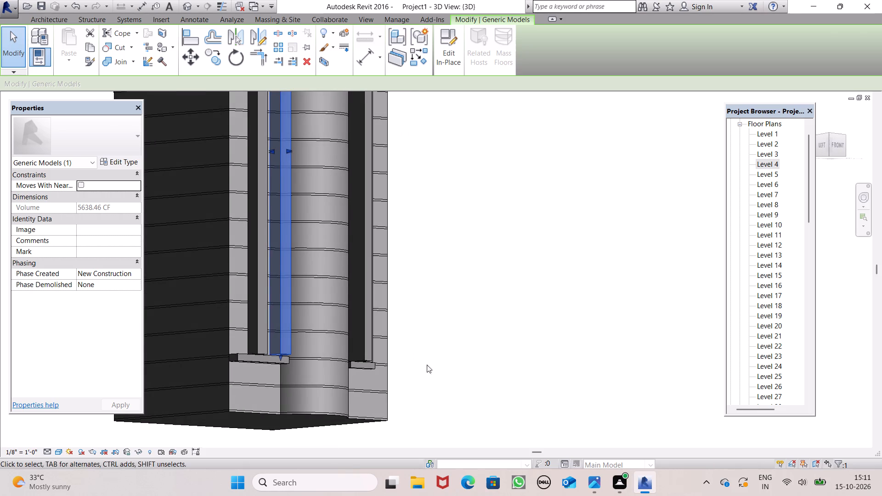
{"action": "scroll", "coordinate": [303, 361], "scroll_direction": "up", "scroll_amount": 6}
{"action": "scroll", "coordinate": [239, 353], "scroll_direction": "up", "scroll_amount": 5}
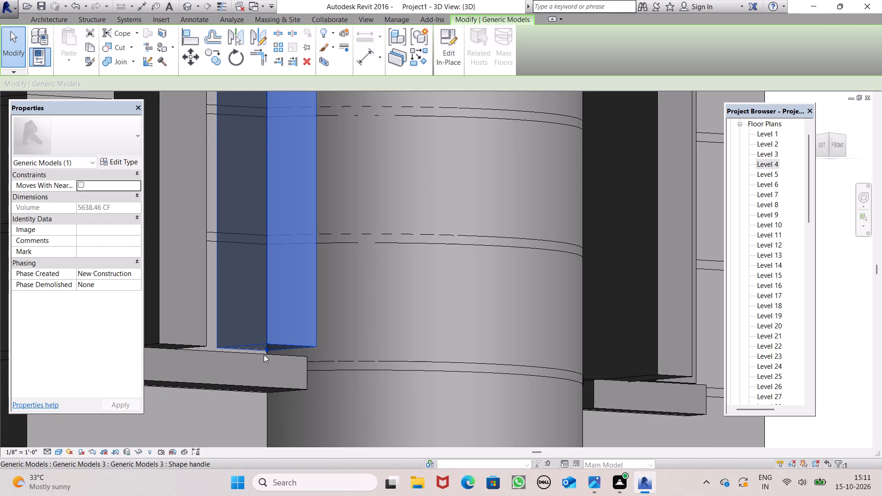
{"action": "left_click_drag", "start_coordinate": [267, 350], "coordinate": [270, 359]}
{"action": "scroll", "coordinate": [256, 321], "scroll_direction": "down", "scroll_amount": 8}
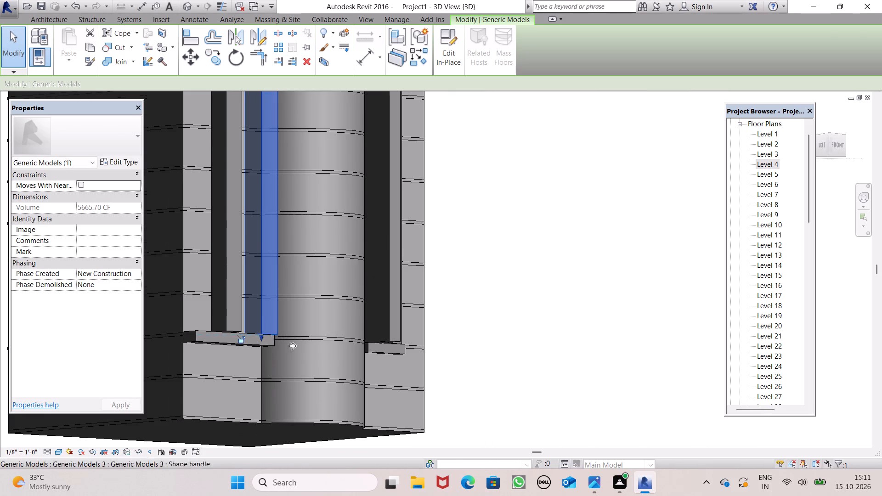
{"action": "left_click", "coordinate": [475, 348]}
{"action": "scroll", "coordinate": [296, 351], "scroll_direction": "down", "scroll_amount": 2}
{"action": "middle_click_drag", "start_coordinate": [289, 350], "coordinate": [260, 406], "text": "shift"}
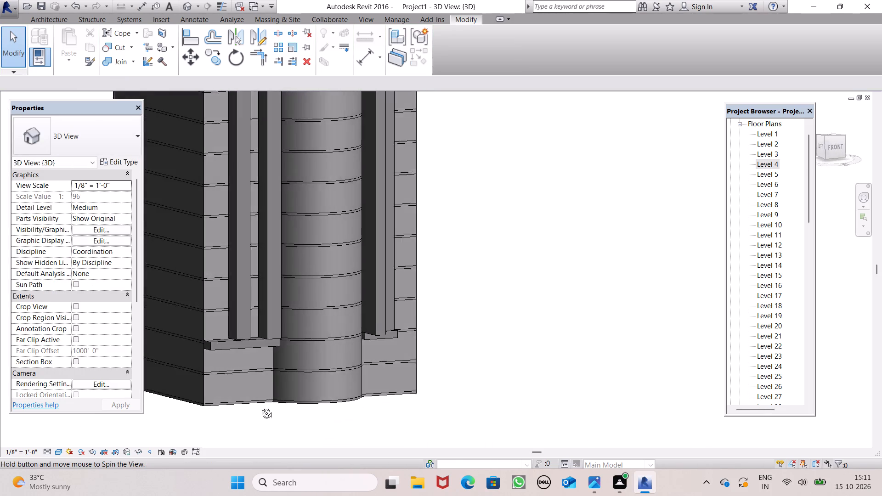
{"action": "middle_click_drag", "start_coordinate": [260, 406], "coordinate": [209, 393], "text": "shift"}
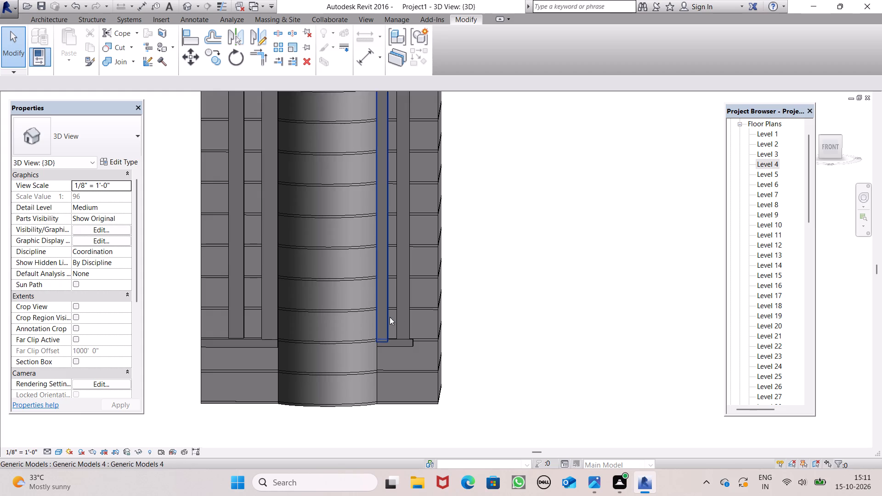
Push the front face of the strip adjoining the bay's right side back toward the wall to reduce its projection.
{"action": "scroll", "coordinate": [411, 318], "scroll_direction": "up", "scroll_amount": 5}
{"action": "scroll", "coordinate": [410, 324], "scroll_direction": "down", "scroll_amount": 2}
{"action": "middle_click_drag", "start_coordinate": [399, 354], "coordinate": [348, 363], "text": "shift"}
{"action": "scroll", "coordinate": [345, 349], "scroll_direction": "down", "scroll_amount": 1}
{"action": "scroll", "coordinate": [345, 349], "scroll_direction": "up", "scroll_amount": 3}
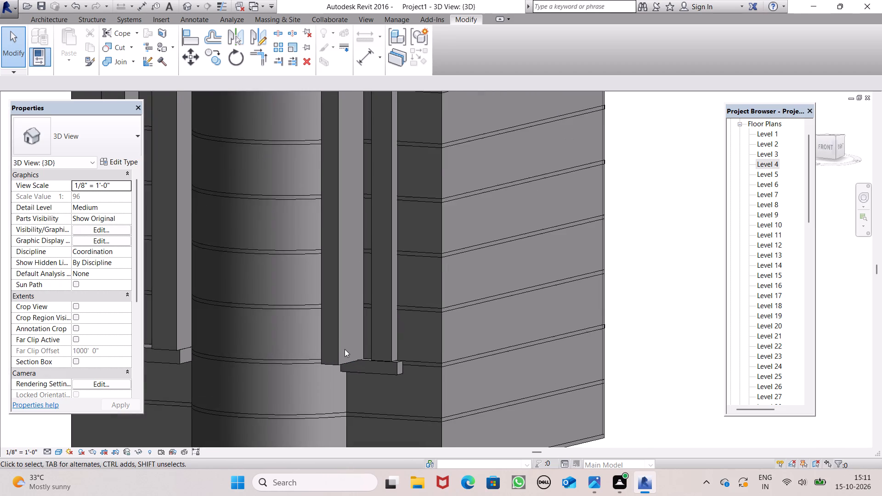
{"action": "left_click", "coordinate": [335, 357]}
{"action": "scroll", "coordinate": [323, 346], "scroll_direction": "down", "scroll_amount": 5}
{"action": "scroll", "coordinate": [321, 369], "scroll_direction": "up", "scroll_amount": 1}
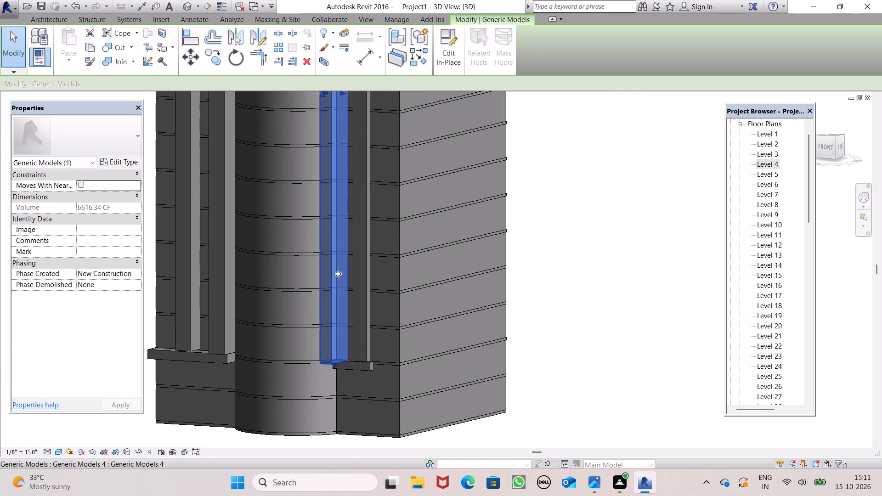
{"action": "scroll", "coordinate": [339, 272], "scroll_direction": "down", "scroll_amount": 1}
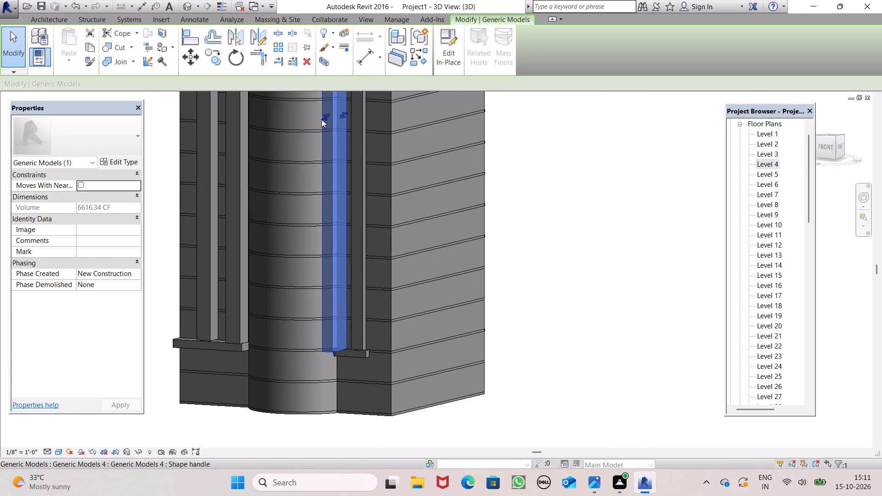
{"action": "left_click_drag", "start_coordinate": [322, 118], "coordinate": [328, 118]}
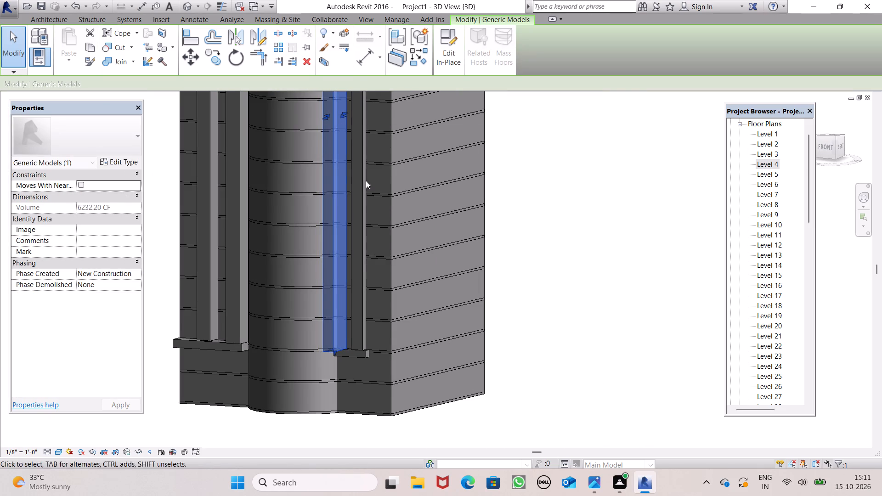
{"action": "scroll", "coordinate": [321, 220], "scroll_direction": "down", "scroll_amount": 2}
{"action": "scroll", "coordinate": [335, 113], "scroll_direction": "up", "scroll_amount": 2}
{"action": "scroll", "coordinate": [345, 147], "scroll_direction": "down", "scroll_amount": 1}
{"action": "scroll", "coordinate": [343, 149], "scroll_direction": "up", "scroll_amount": 4}
{"action": "scroll", "coordinate": [296, 148], "scroll_direction": "up", "scroll_amount": 4}
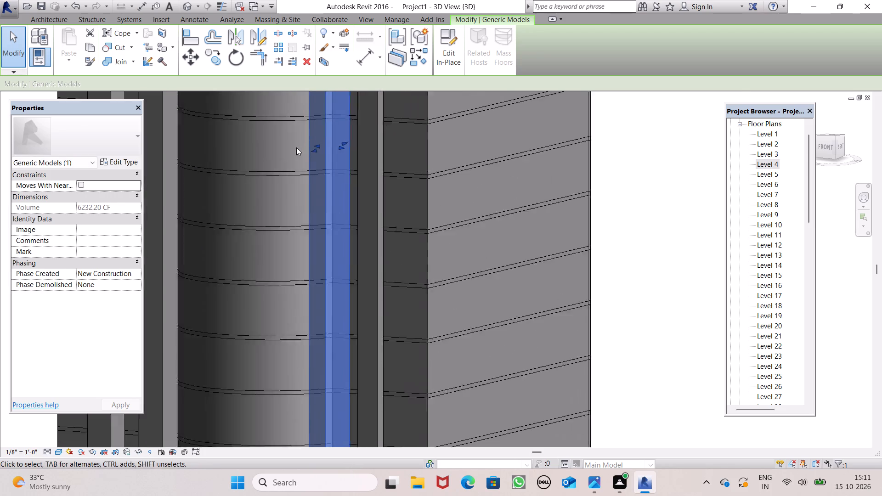
{"action": "scroll", "coordinate": [296, 147], "scroll_direction": "up", "scroll_amount": 3}
{"action": "left_click_drag", "start_coordinate": [340, 154], "coordinate": [349, 148]}
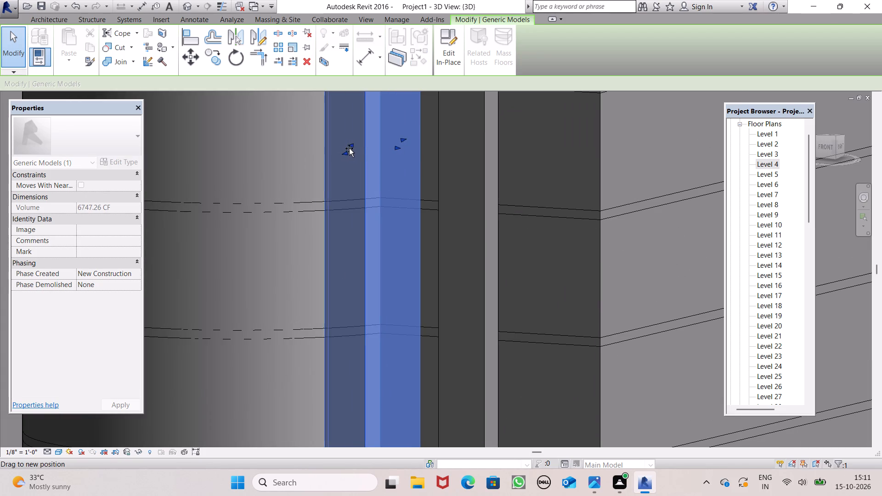
{"action": "left_click_drag", "start_coordinate": [349, 148], "coordinate": [362, 144]}
{"action": "scroll", "coordinate": [345, 189], "scroll_direction": "down", "scroll_amount": 6}
{"action": "scroll", "coordinate": [310, 212], "scroll_direction": "down", "scroll_amount": 2}
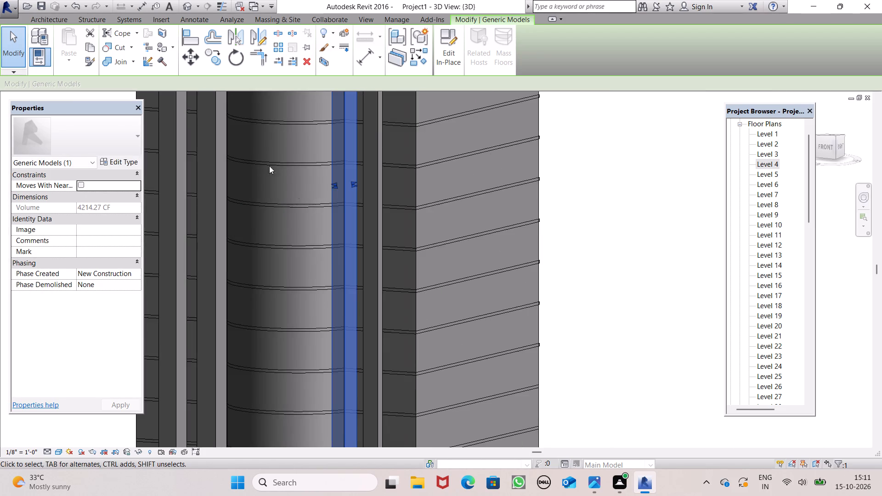
{"action": "scroll", "coordinate": [255, 151], "scroll_direction": "down", "scroll_amount": 8}
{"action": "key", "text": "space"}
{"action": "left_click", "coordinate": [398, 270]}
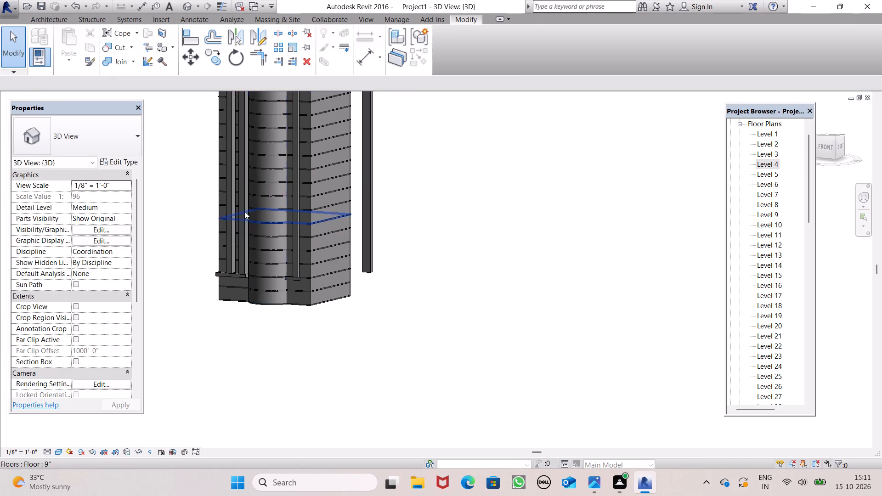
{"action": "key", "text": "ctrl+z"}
Push the front face of the strip adjoining the bay's right side further back toward the wall, then deselect it.
{"action": "scroll", "coordinate": [272, 218], "scroll_direction": "up", "scroll_amount": 3}
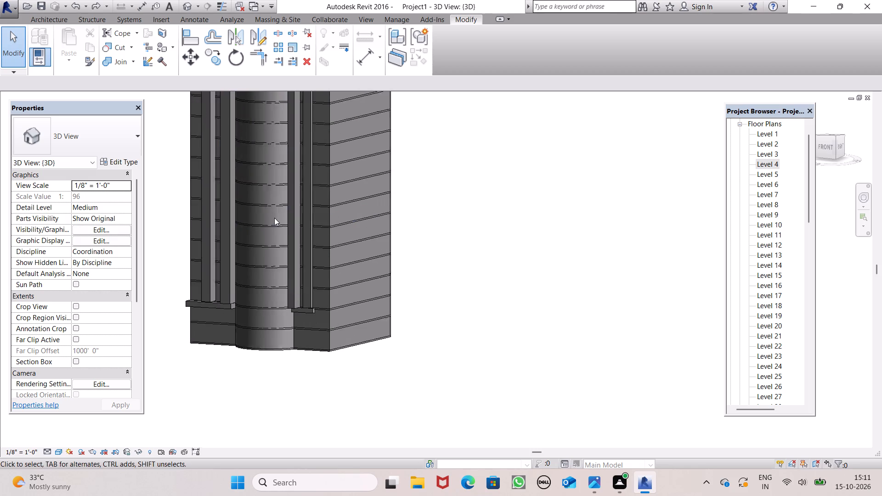
{"action": "scroll", "coordinate": [274, 218], "scroll_direction": "up", "scroll_amount": 2}
{"action": "left_click", "coordinate": [305, 220]}
{"action": "scroll", "coordinate": [299, 259], "scroll_direction": "down", "scroll_amount": 5}
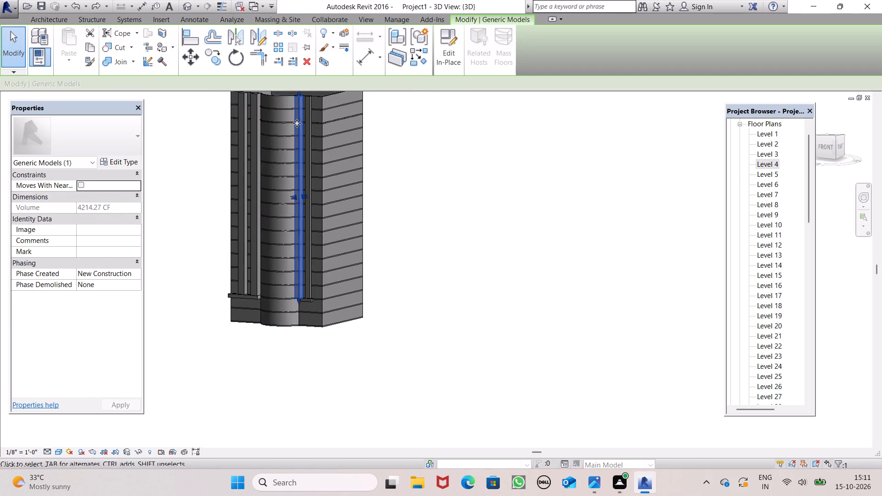
{"action": "scroll", "coordinate": [297, 123], "scroll_direction": "up", "scroll_amount": 7}
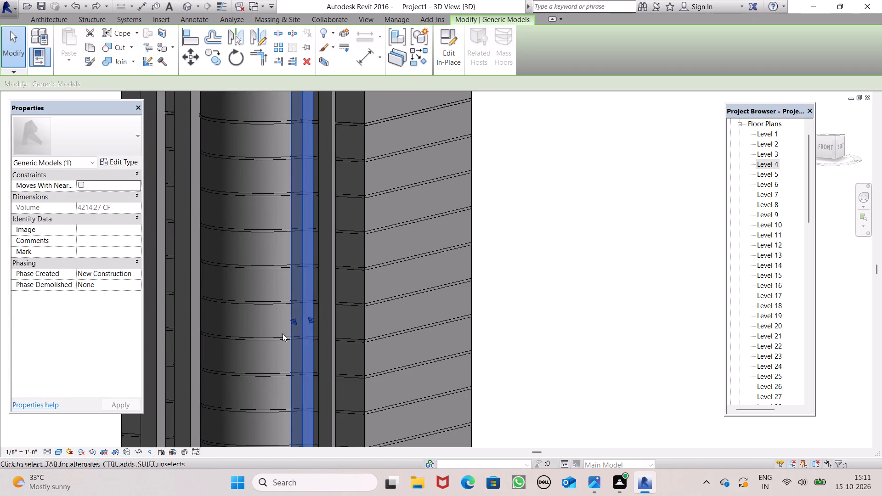
{"action": "scroll", "coordinate": [280, 330], "scroll_direction": "up", "scroll_amount": 3}
{"action": "left_click_drag", "start_coordinate": [301, 320], "coordinate": [307, 317]}
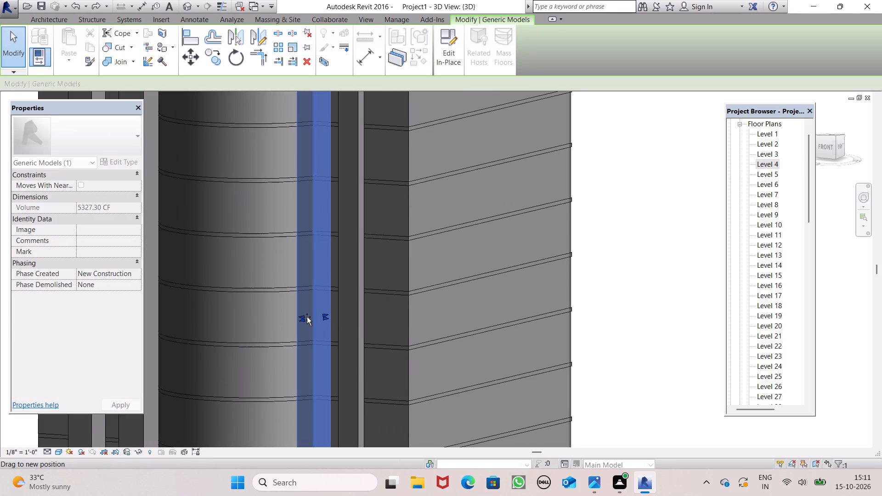
{"action": "left_click_drag", "start_coordinate": [307, 317], "coordinate": [310, 313]}
{"action": "scroll", "coordinate": [243, 268], "scroll_direction": "down", "scroll_amount": 7}
{"action": "left_click", "coordinate": [509, 278]}
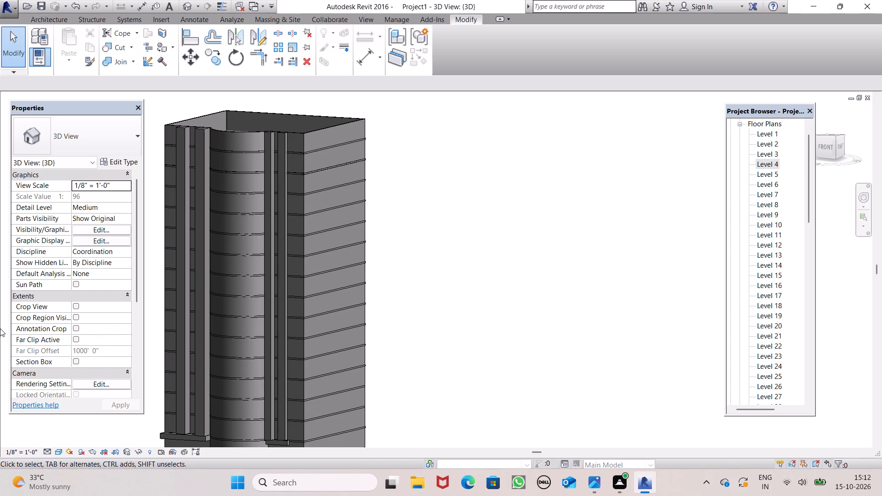
Examine the strips and base blocks on the tower's front facade from the front and at an angle.
{"action": "scroll", "coordinate": [171, 364], "scroll_direction": "down", "scroll_amount": 2}
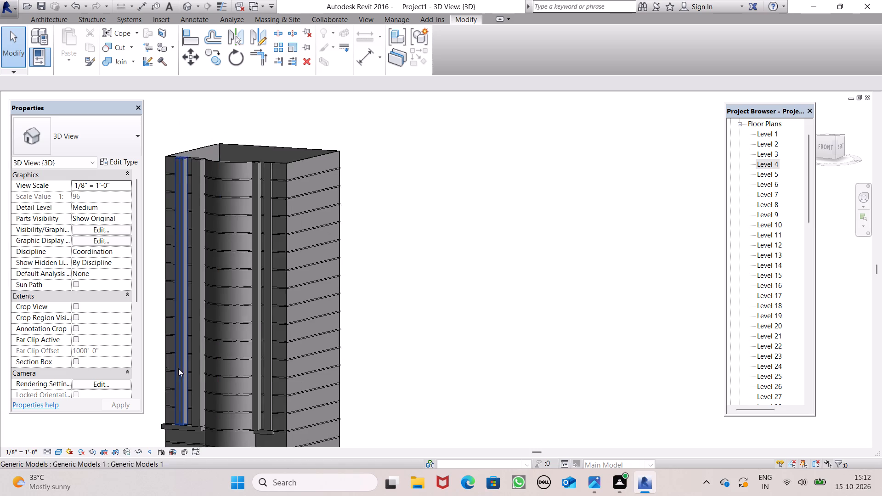
{"action": "middle_click_drag", "start_coordinate": [326, 365], "coordinate": [396, 357]}
{"action": "scroll", "coordinate": [439, 288], "scroll_direction": "down", "scroll_amount": 2}
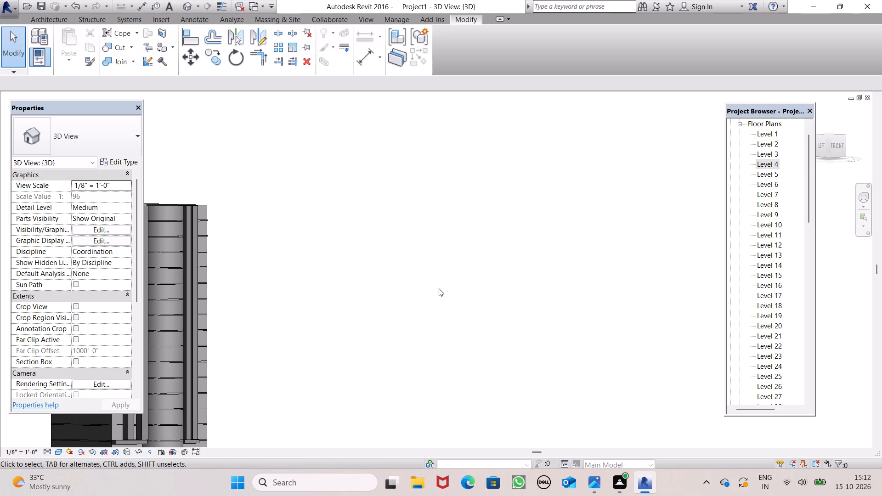
{"action": "scroll", "coordinate": [439, 288], "scroll_direction": "down", "scroll_amount": 1}
{"action": "scroll", "coordinate": [439, 275], "scroll_direction": "up", "scroll_amount": 1}
{"action": "scroll", "coordinate": [439, 208], "scroll_direction": "down", "scroll_amount": 1}
{"action": "scroll", "coordinate": [440, 211], "scroll_direction": "up", "scroll_amount": 1}
{"action": "scroll", "coordinate": [440, 212], "scroll_direction": "down", "scroll_amount": 1}
{"action": "middle_click_drag", "start_coordinate": [447, 248], "coordinate": [374, 271]}
{"action": "scroll", "coordinate": [276, 366], "scroll_direction": "up", "scroll_amount": 2}
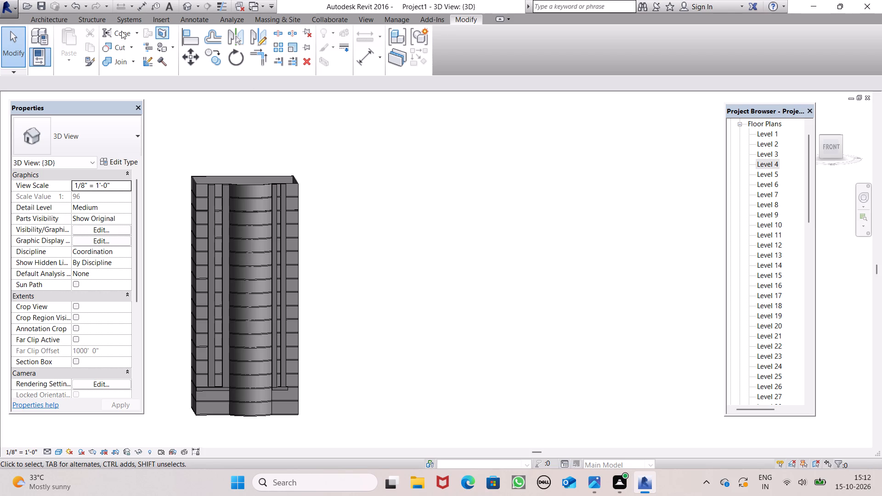
Place Fixed 36" x 72" windows along the middle of the curved bay, one each on the second to fifth storeys from the top.
{"action": "left_click", "coordinate": [45, 17]}
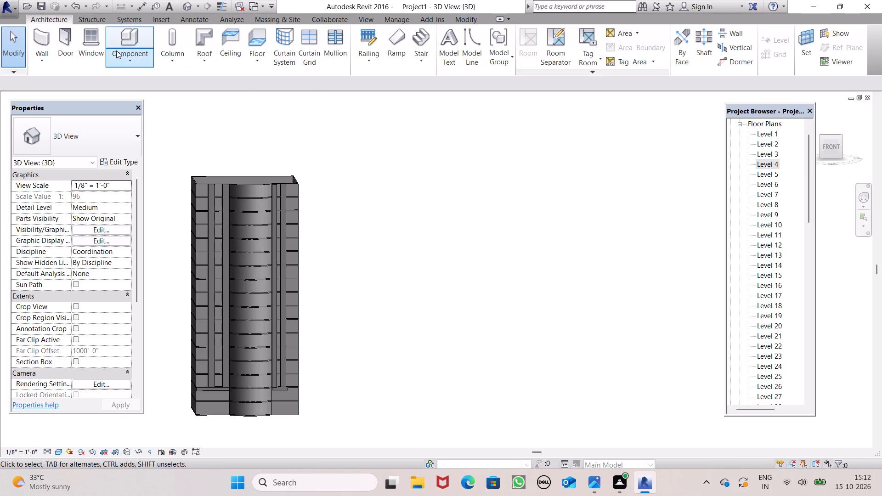
{"action": "left_click", "coordinate": [137, 62]}
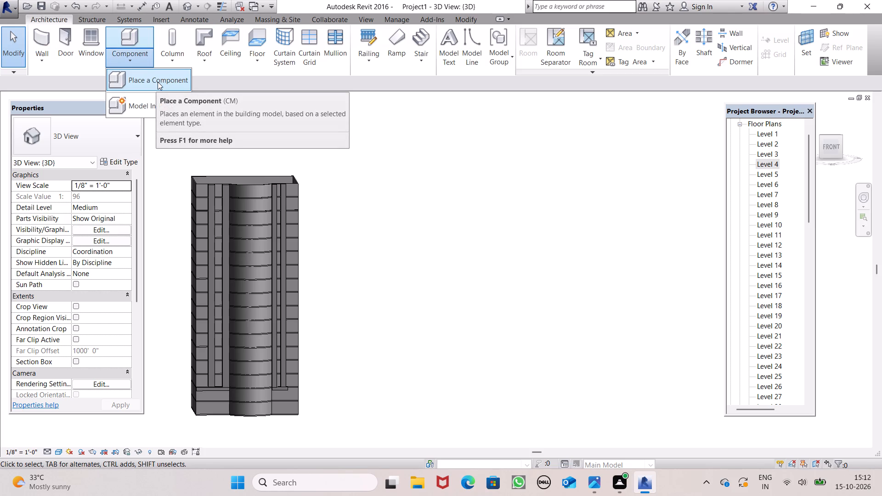
{"action": "left_click", "coordinate": [87, 39]}
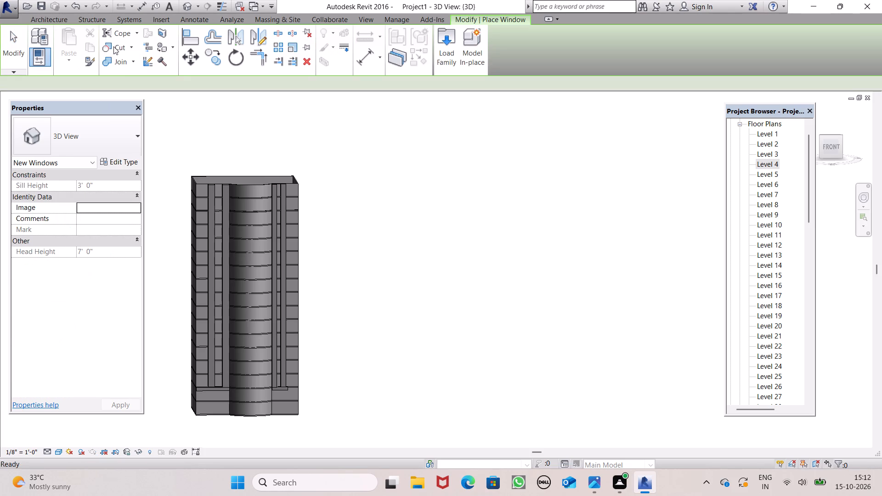
{"action": "left_click", "coordinate": [107, 141]}
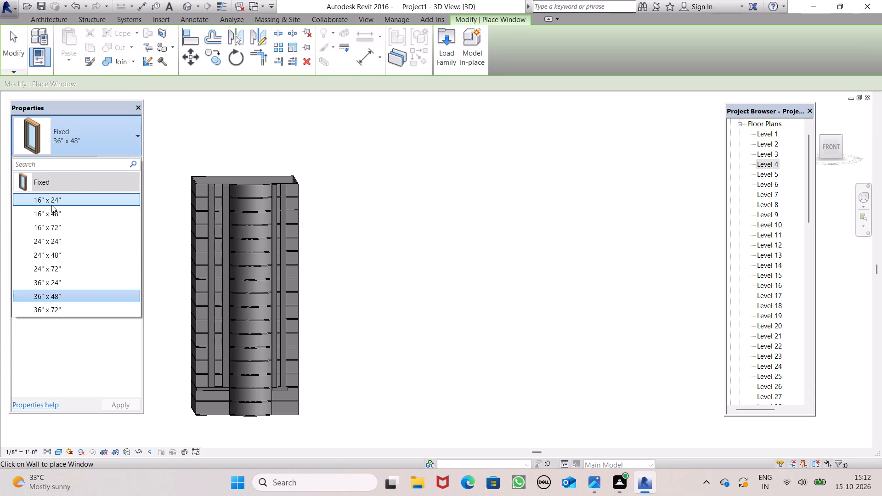
{"action": "left_click", "coordinate": [51, 201]}
{"action": "scroll", "coordinate": [230, 207], "scroll_direction": "down", "scroll_amount": 1}
{"action": "scroll", "coordinate": [235, 205], "scroll_direction": "up", "scroll_amount": 4}
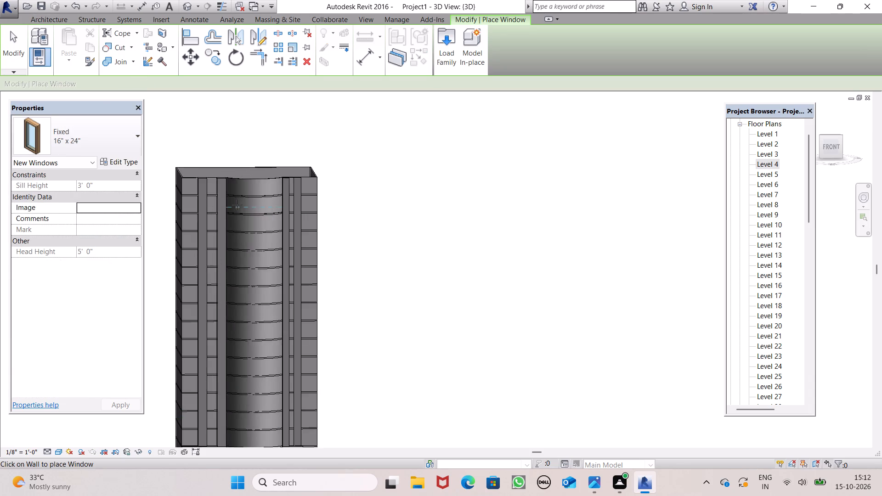
{"action": "scroll", "coordinate": [263, 191], "scroll_direction": "up", "scroll_amount": 5}
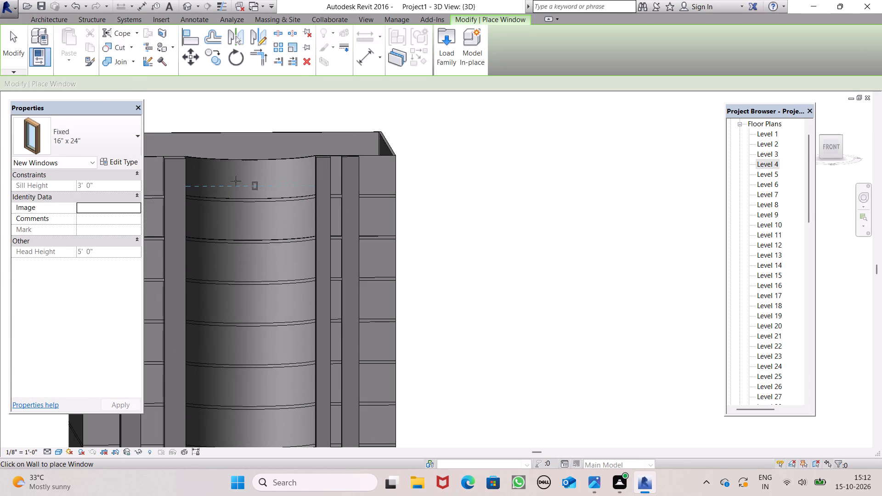
{"action": "left_click", "coordinate": [138, 135]}
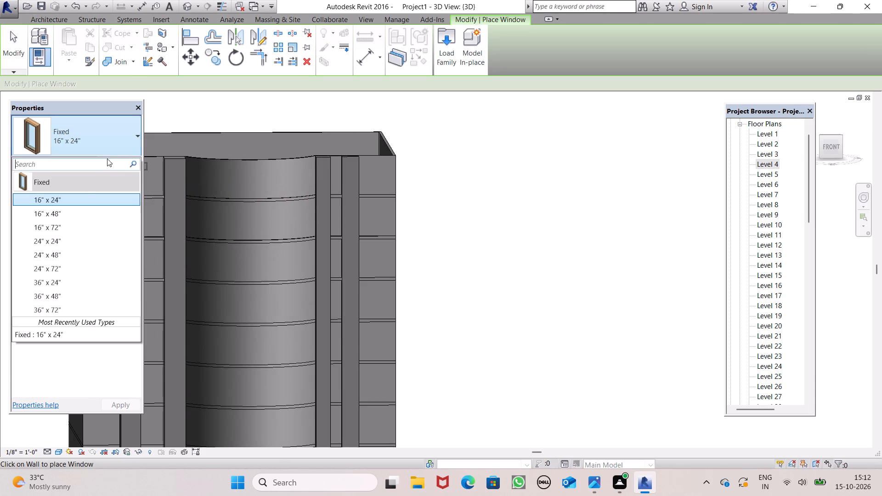
{"action": "left_click", "coordinate": [60, 308]}
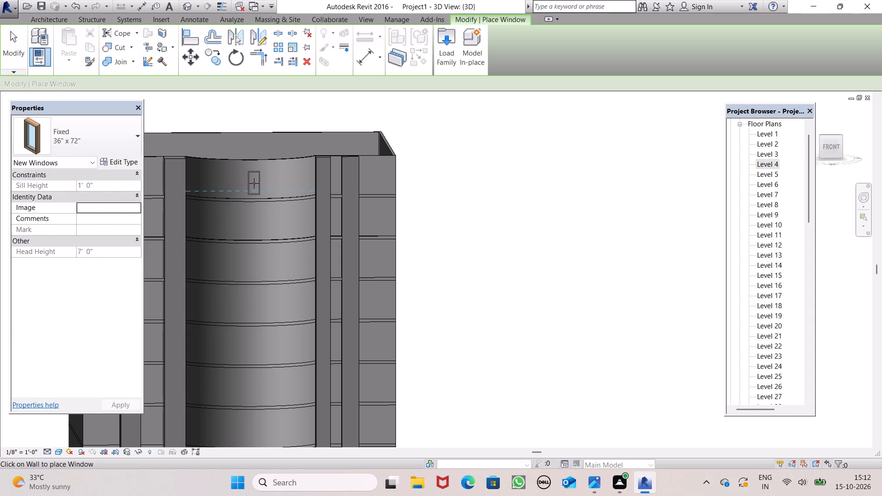
{"action": "left_click", "coordinate": [258, 218]}
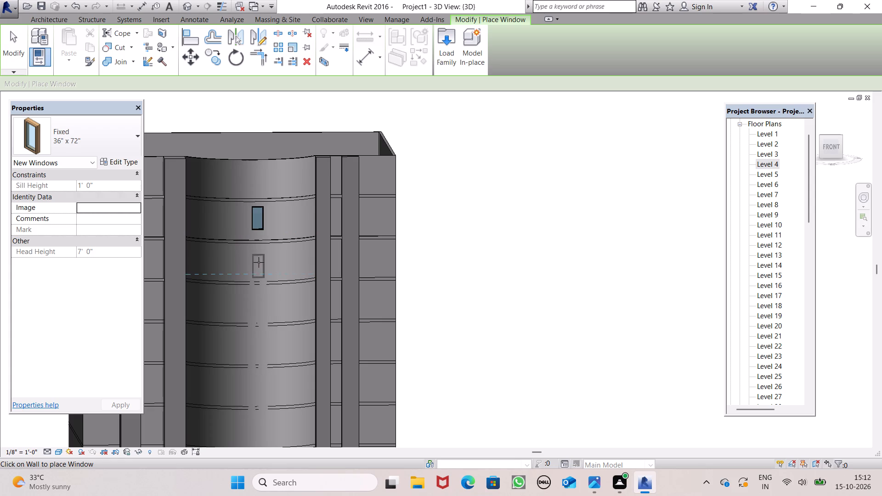
{"action": "left_click", "coordinate": [259, 259]}
{"action": "scroll", "coordinate": [291, 265], "scroll_direction": "down", "scroll_amount": 3}
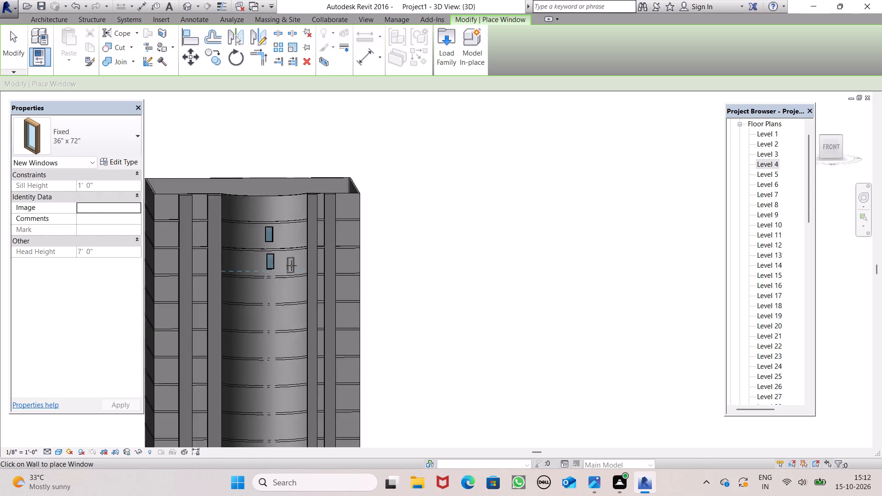
{"action": "scroll", "coordinate": [291, 265], "scroll_direction": "down", "scroll_amount": 2}
{"action": "scroll", "coordinate": [283, 297], "scroll_direction": "up", "scroll_amount": 6}
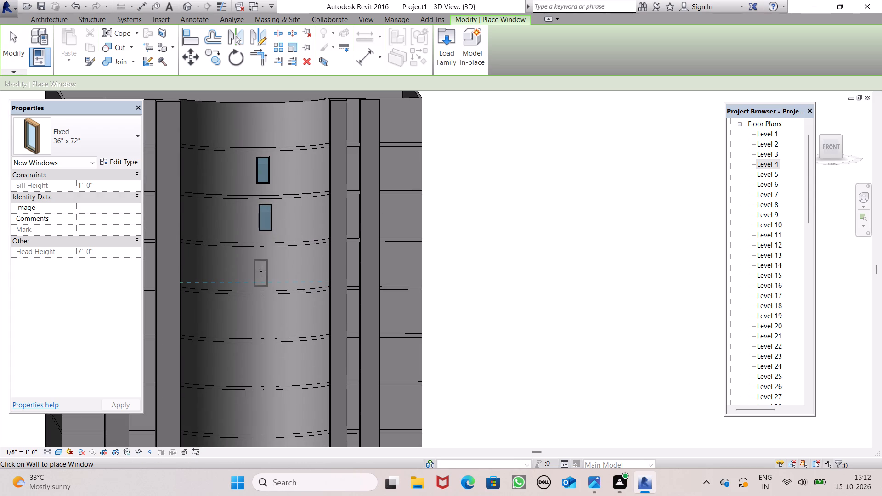
{"action": "left_click", "coordinate": [267, 264]}
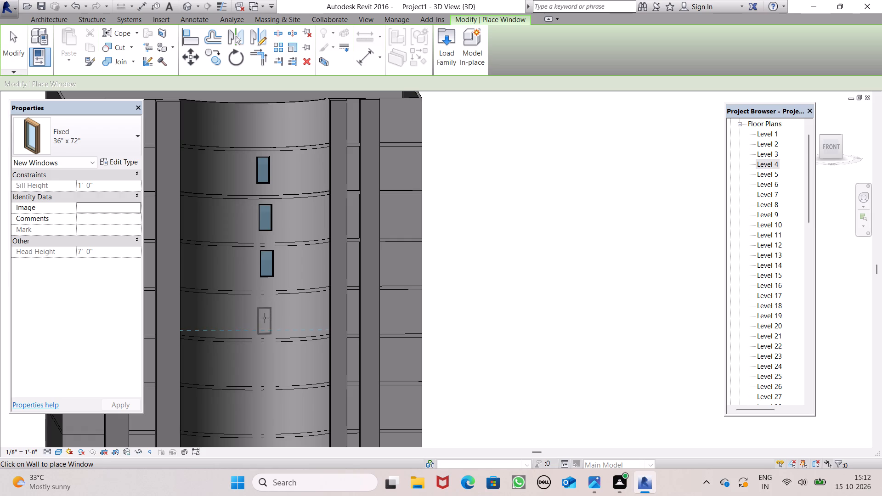
{"action": "left_click", "coordinate": [267, 313]}
Place Fixed 36" x 72" windows along the middle of the curved bay, one each on the sixth to eighth storeys from the top.
{"action": "scroll", "coordinate": [314, 243], "scroll_direction": "down", "scroll_amount": 7}
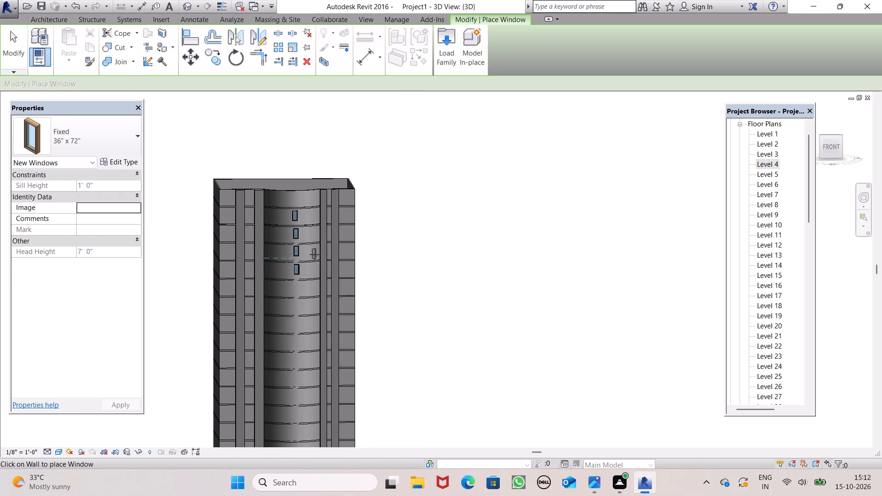
{"action": "scroll", "coordinate": [282, 306], "scroll_direction": "up", "scroll_amount": 6}
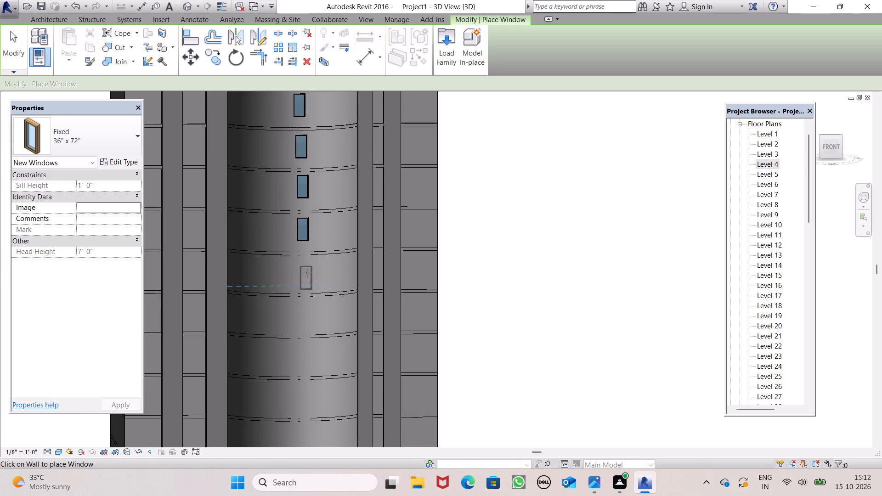
{"action": "left_click", "coordinate": [305, 272]}
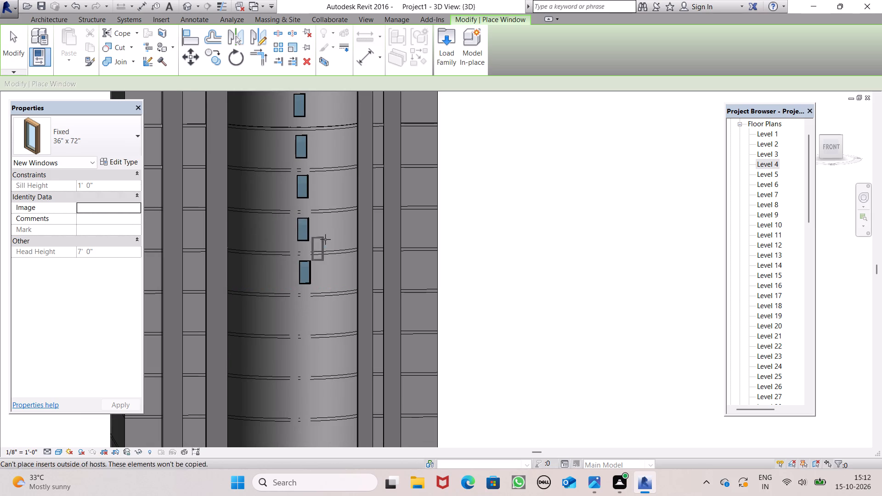
{"action": "scroll", "coordinate": [341, 218], "scroll_direction": "down", "scroll_amount": 6}
{"action": "scroll", "coordinate": [327, 276], "scroll_direction": "up", "scroll_amount": 5}
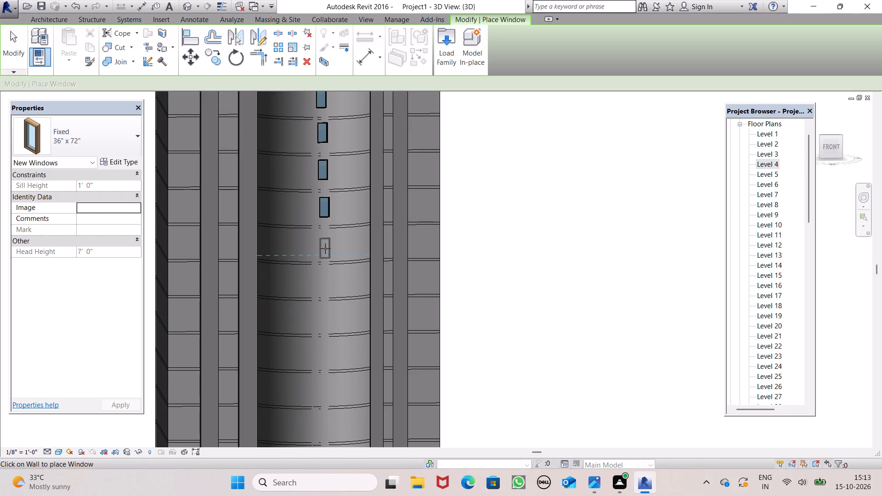
{"action": "left_click", "coordinate": [324, 244]}
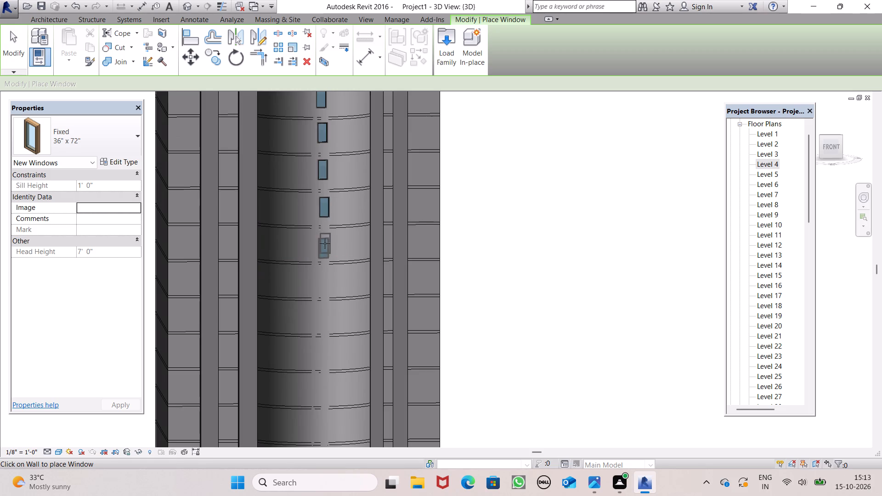
{"action": "left_click", "coordinate": [324, 279]}
Continue the column of Fixed 36" x 72" windows on the curved bay, one each on the ninth to eleventh storeys from the top.
{"action": "scroll", "coordinate": [344, 232], "scroll_direction": "down", "scroll_amount": 5}
{"action": "scroll", "coordinate": [337, 278], "scroll_direction": "up", "scroll_amount": 2}
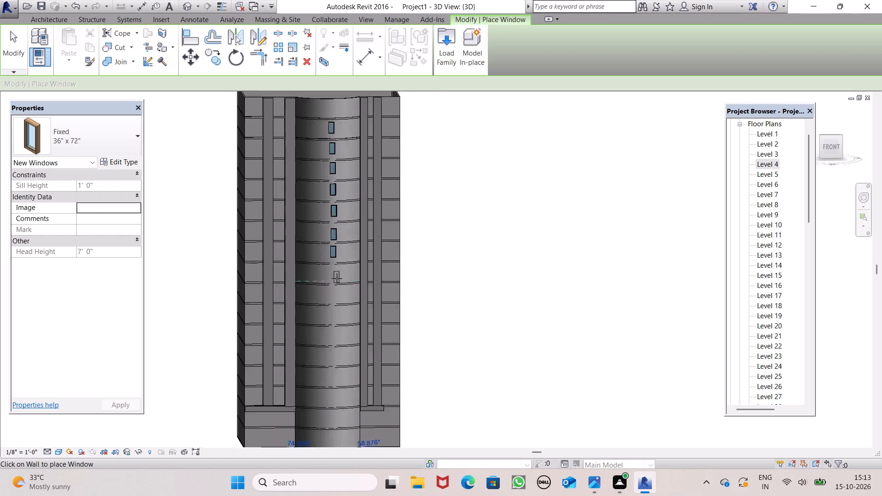
{"action": "scroll", "coordinate": [337, 278], "scroll_direction": "up", "scroll_amount": 4}
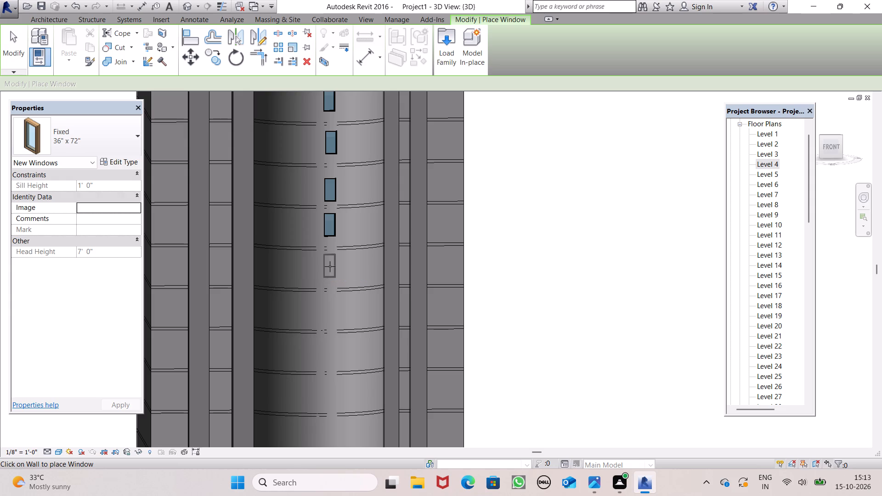
{"action": "left_click", "coordinate": [330, 267]}
{"action": "scroll", "coordinate": [365, 225], "scroll_direction": "down", "scroll_amount": 5}
{"action": "scroll", "coordinate": [347, 279], "scroll_direction": "up", "scroll_amount": 4}
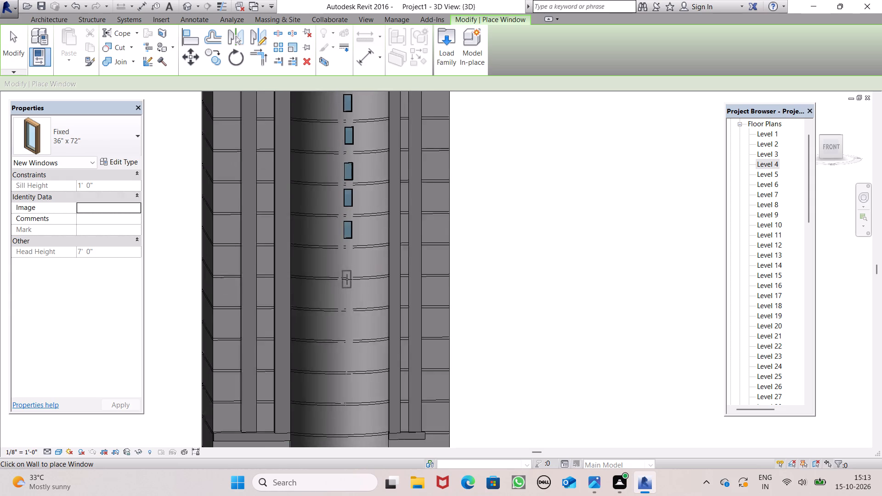
{"action": "left_click", "coordinate": [349, 258]}
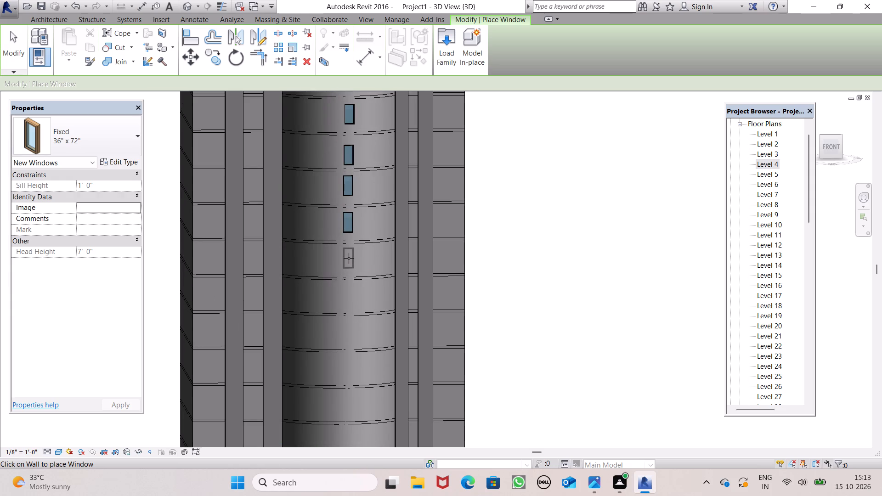
{"action": "left_click", "coordinate": [350, 294]}
Add Fixed 36" x 72" windows to the bay's column on the twelfth to fifteenth storeys from the top, then end window placement.
{"action": "scroll", "coordinate": [351, 336], "scroll_direction": "down", "scroll_amount": 7}
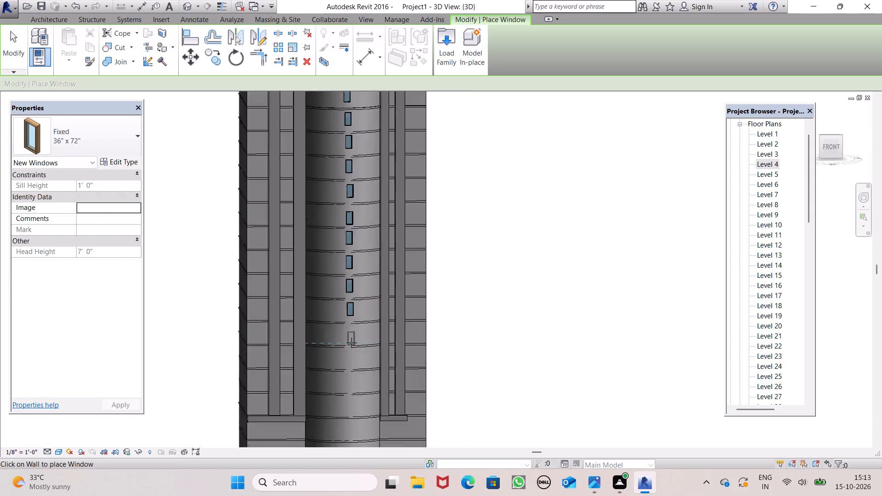
{"action": "scroll", "coordinate": [354, 273], "scroll_direction": "down", "scroll_amount": 2}
{"action": "scroll", "coordinate": [379, 332], "scroll_direction": "up", "scroll_amount": 4}
{"action": "scroll", "coordinate": [327, 322], "scroll_direction": "up", "scroll_amount": 7}
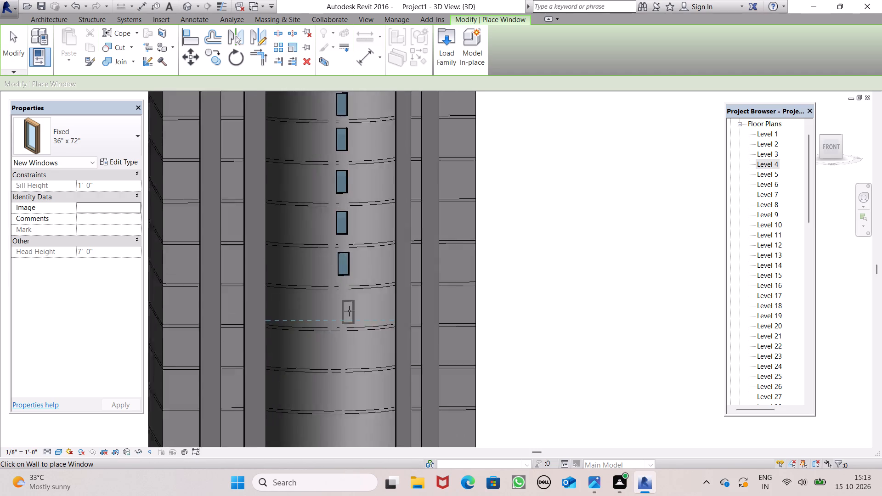
{"action": "left_click", "coordinate": [343, 305]}
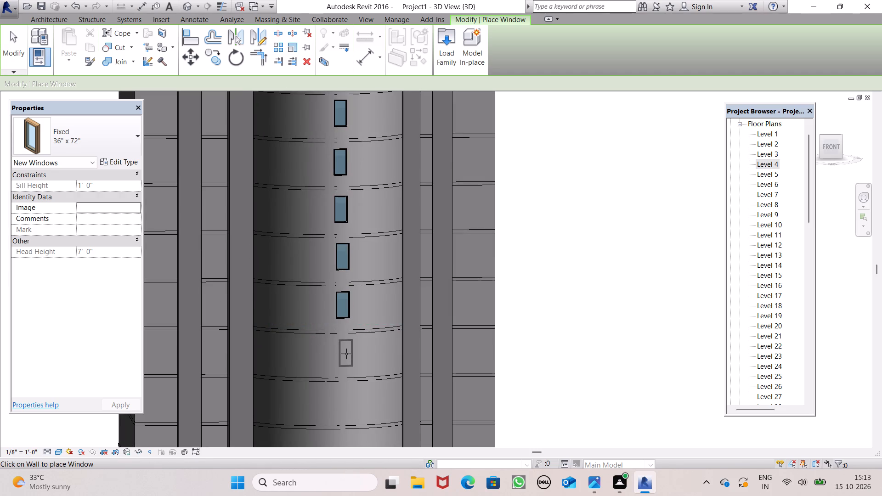
{"action": "left_click", "coordinate": [344, 354]}
{"action": "scroll", "coordinate": [370, 279], "scroll_direction": "down", "scroll_amount": 4}
{"action": "scroll", "coordinate": [358, 375], "scroll_direction": "up", "scroll_amount": 6}
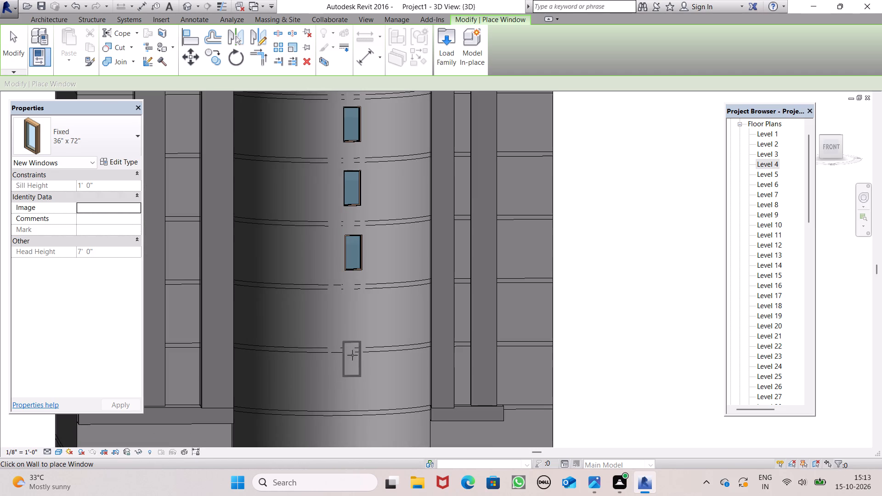
{"action": "left_click", "coordinate": [353, 318]}
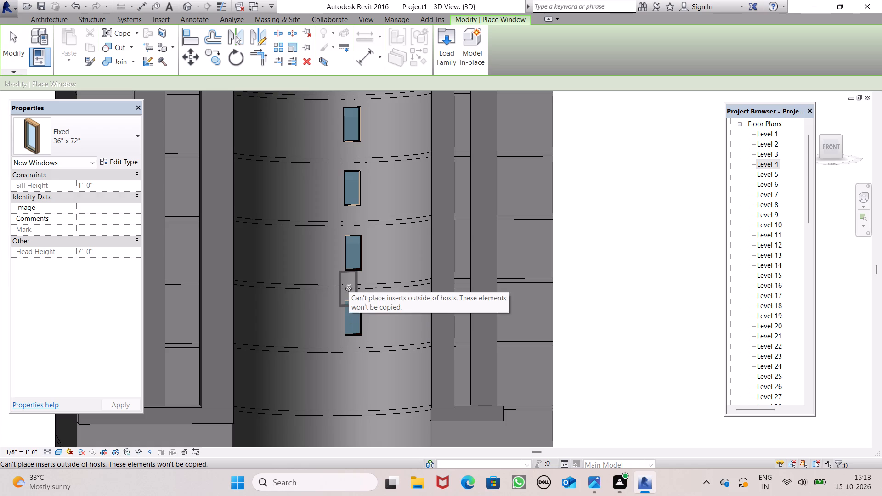
{"action": "scroll", "coordinate": [353, 279], "scroll_direction": "down", "scroll_amount": 2}
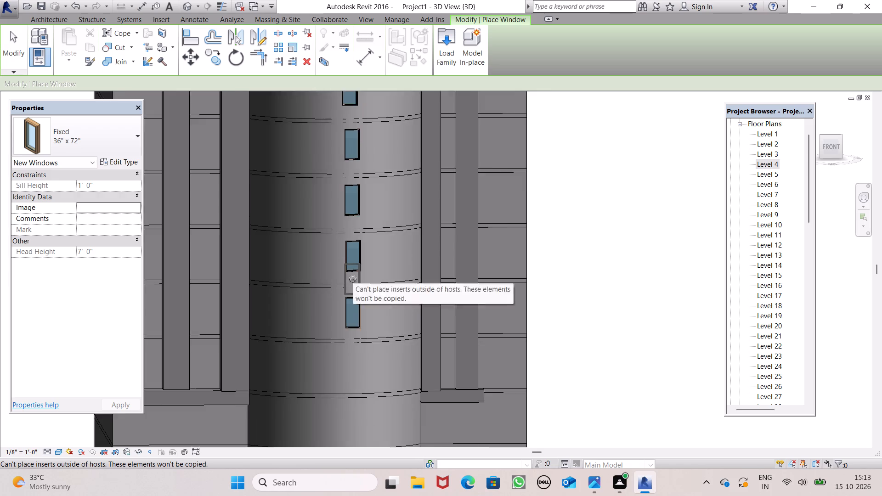
{"action": "scroll", "coordinate": [353, 279], "scroll_direction": "down", "scroll_amount": 4}
{"action": "scroll", "coordinate": [368, 333], "scroll_direction": "up", "scroll_amount": 4}
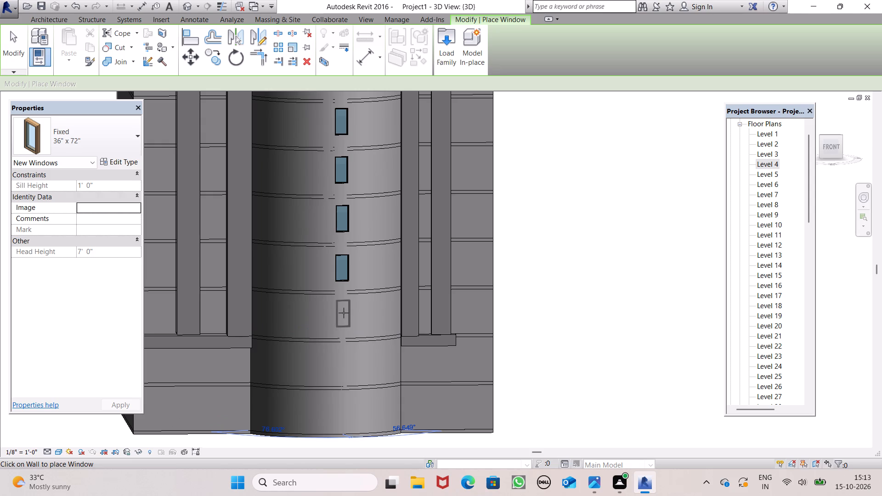
{"action": "left_click", "coordinate": [344, 313]}
{"action": "key", "text": "Escape"}
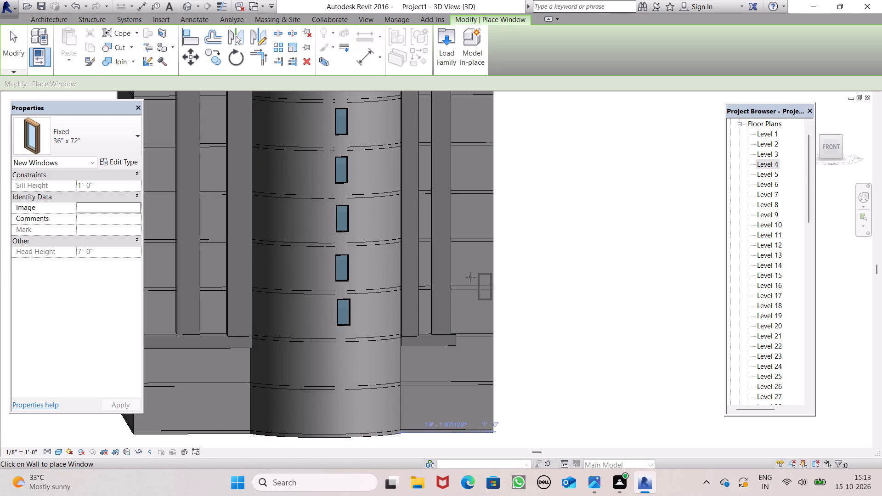
{"action": "key", "text": "Escape"}
Examine the column of windows on the curved bay against the whole front facade.
{"action": "scroll", "coordinate": [449, 312], "scroll_direction": "down", "scroll_amount": 7}
{"action": "scroll", "coordinate": [403, 340], "scroll_direction": "down", "scroll_amount": 2}
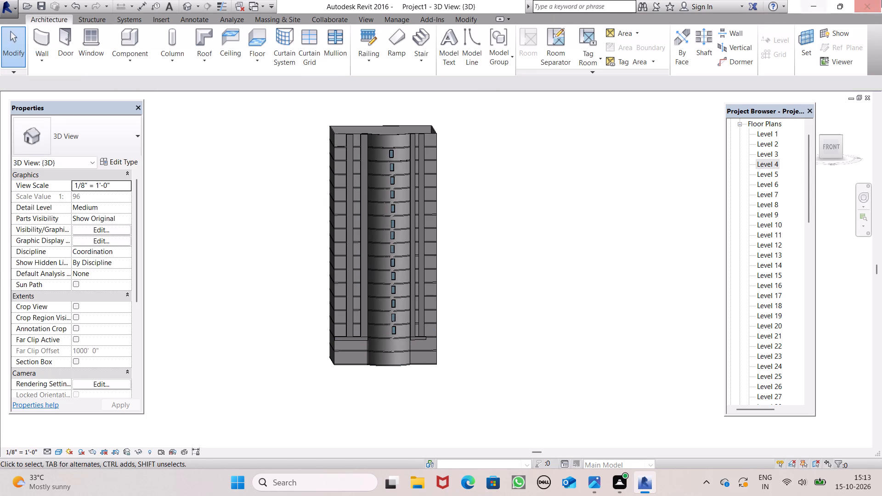
{"action": "scroll", "coordinate": [881, 3], "scroll_direction": "up", "scroll_amount": 1}
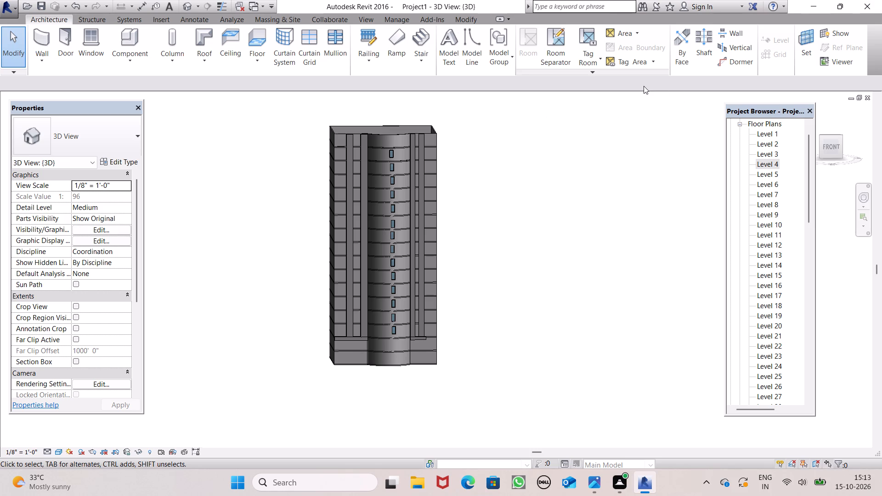
{"action": "scroll", "coordinate": [648, 82], "scroll_direction": "up", "scroll_amount": 4}
{"action": "scroll", "coordinate": [511, 78], "scroll_direction": "up", "scroll_amount": 5}
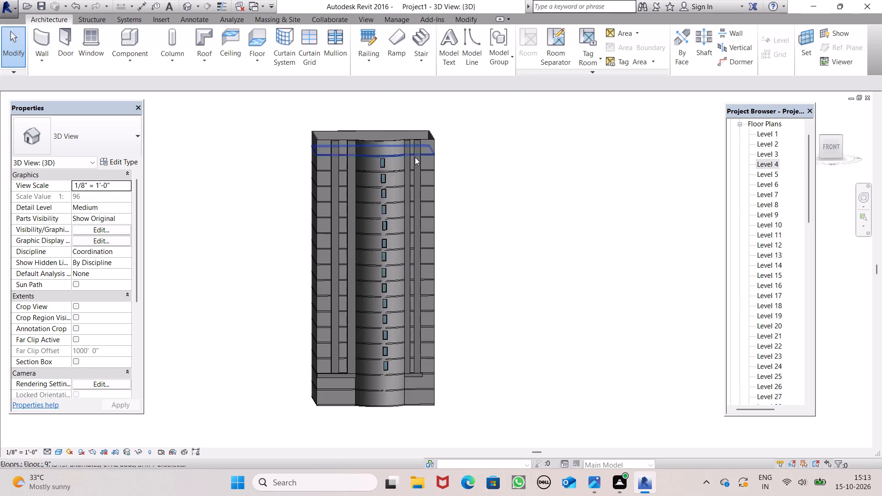
{"action": "scroll", "coordinate": [398, 158], "scroll_direction": "up", "scroll_amount": 5}
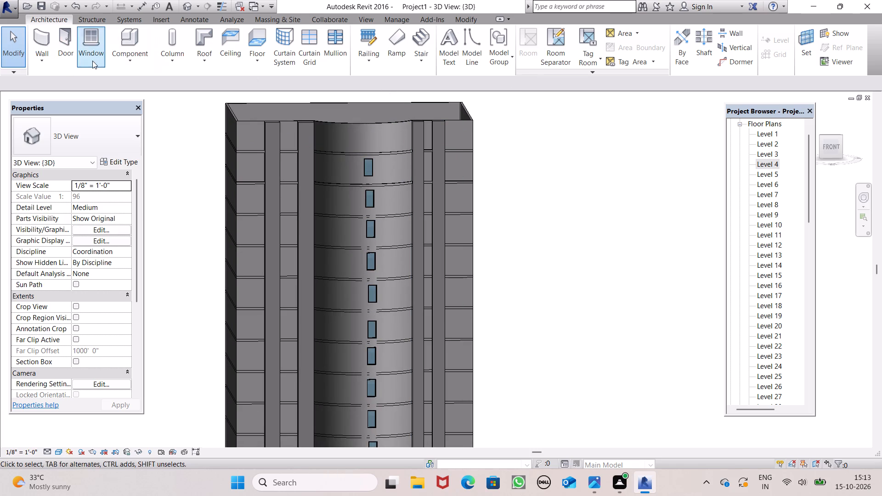
Load the Casement Dbl with Trim window family from the Windows folder of the US Imperial library.
{"action": "left_click", "coordinate": [92, 61]}
{"action": "left_click", "coordinate": [136, 132]}
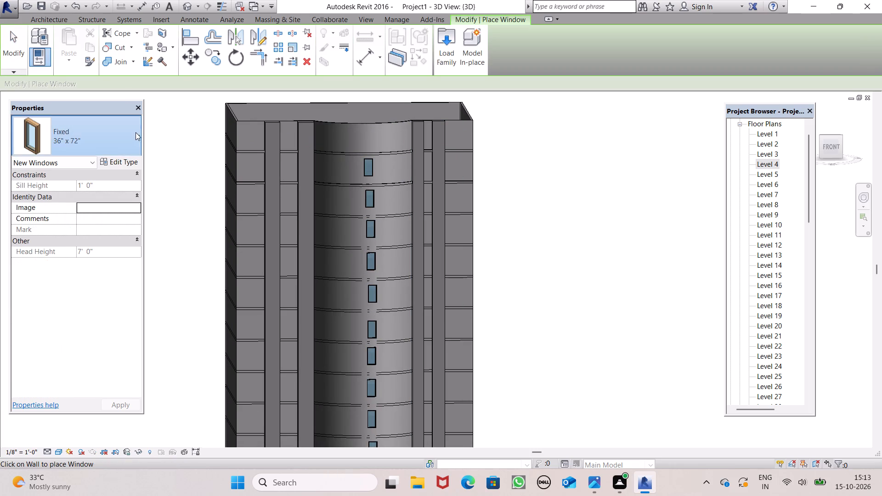
{"action": "scroll", "coordinate": [105, 195], "scroll_direction": "down", "scroll_amount": 8}
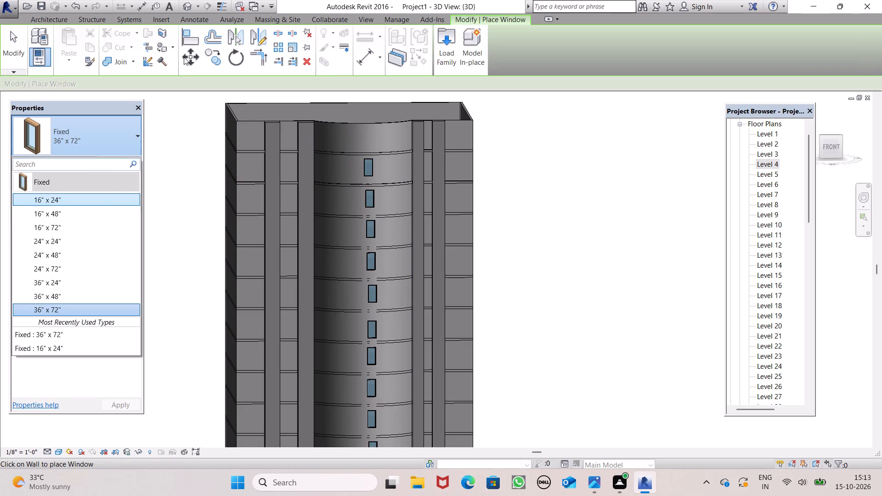
{"action": "left_click", "coordinate": [446, 62]}
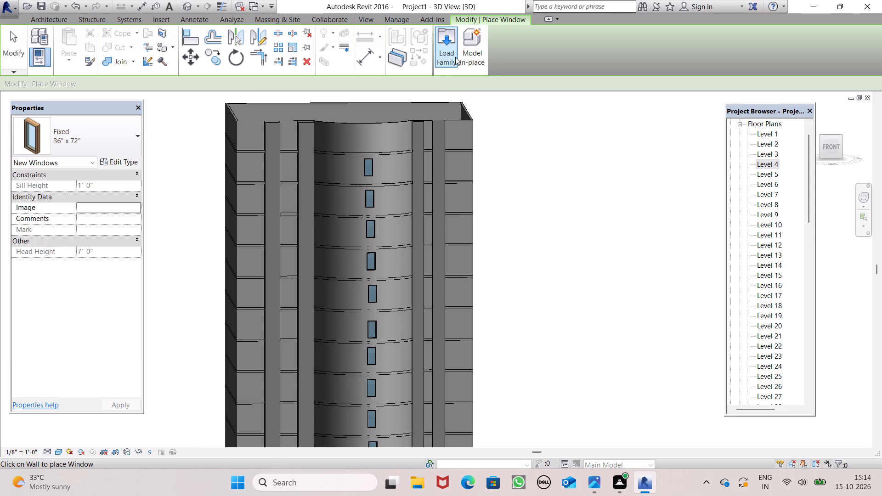
{"action": "left_click", "coordinate": [455, 57]}
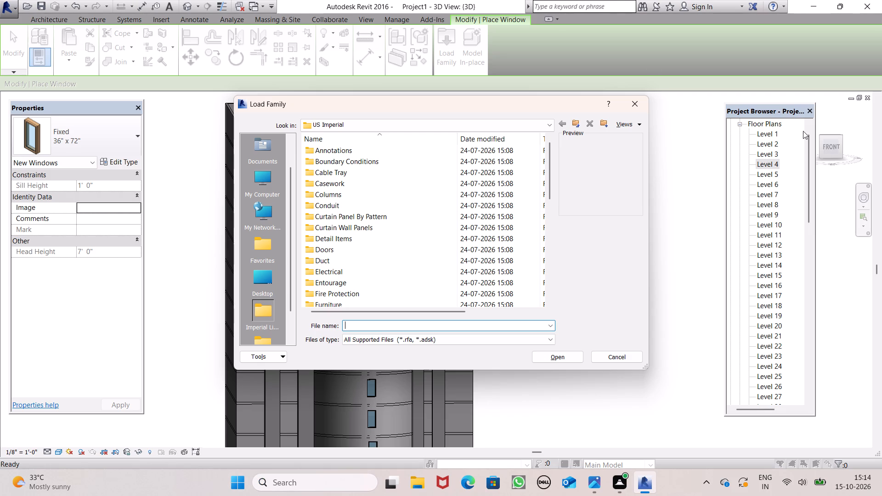
{"action": "scroll", "coordinate": [447, 168], "scroll_direction": "down", "scroll_amount": 6}
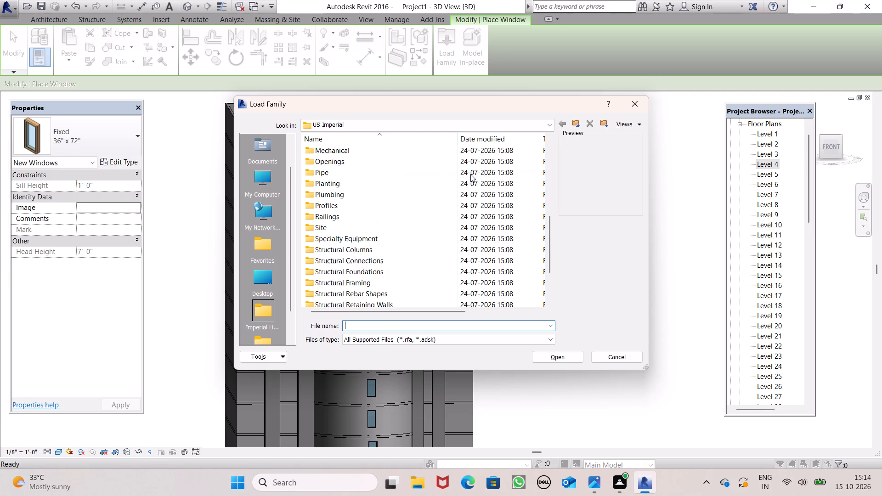
{"action": "scroll", "coordinate": [470, 175], "scroll_direction": "down", "scroll_amount": 8}
{"action": "left_click", "coordinate": [386, 295]}
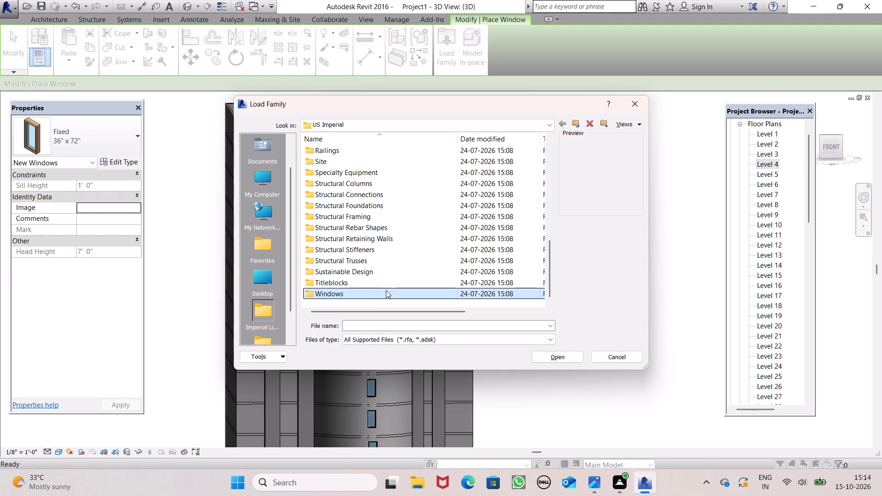
{"action": "double_click", "coordinate": [386, 290]}
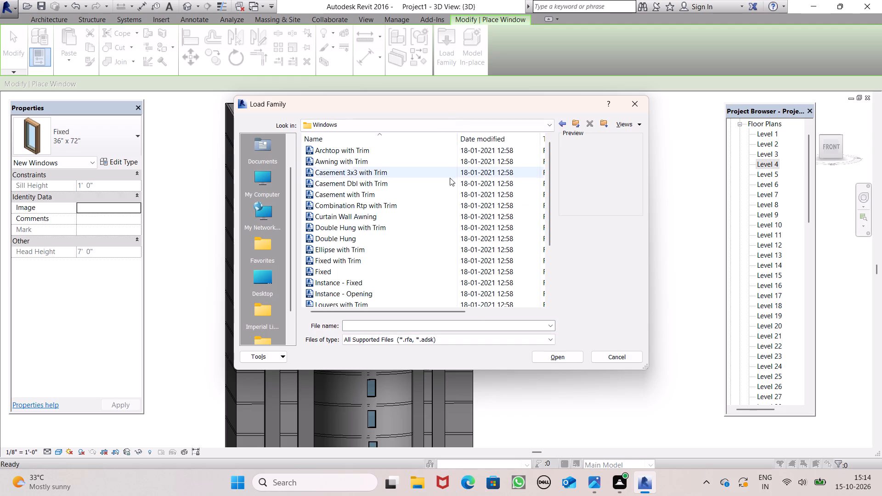
{"action": "scroll", "coordinate": [447, 187], "scroll_direction": "down", "scroll_amount": 4}
{"action": "scroll", "coordinate": [441, 205], "scroll_direction": "up", "scroll_amount": 4}
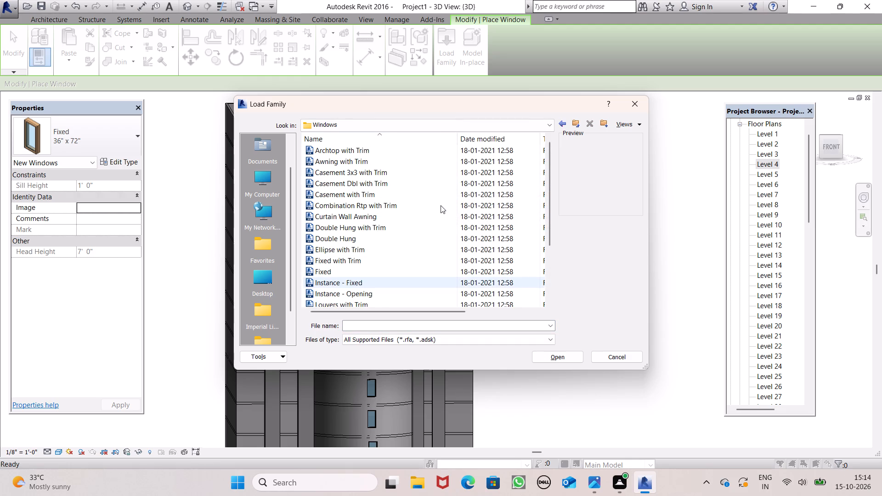
{"action": "scroll", "coordinate": [435, 206], "scroll_direction": "up", "scroll_amount": 2}
{"action": "left_click", "coordinate": [332, 180]}
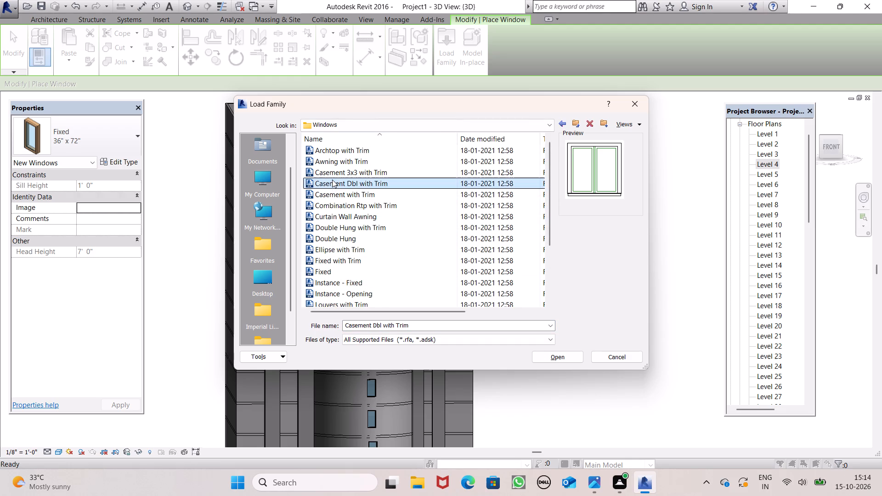
{"action": "left_click", "coordinate": [558, 356]}
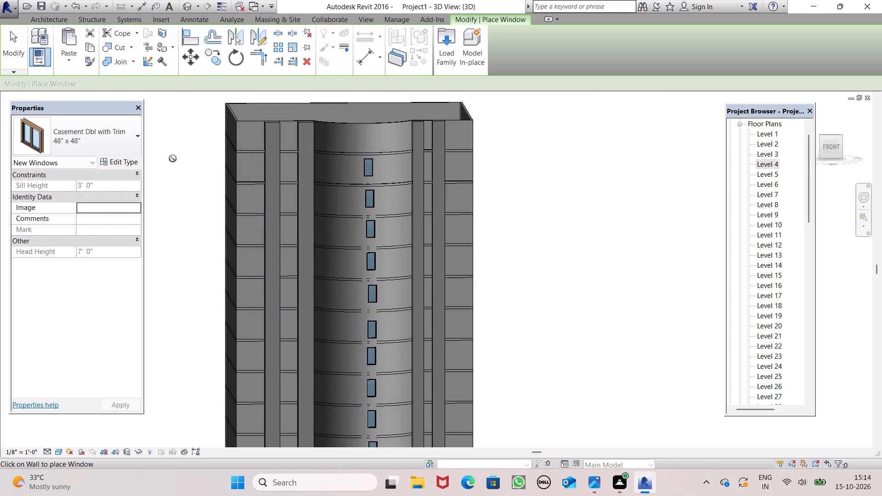
Place two Casement Dbl with Trim 48" x 48" windows on the top storey left of the bay, about 5'-0" from the corner and 8'-6" from the bay.
{"action": "left_click", "coordinate": [43, 144]}
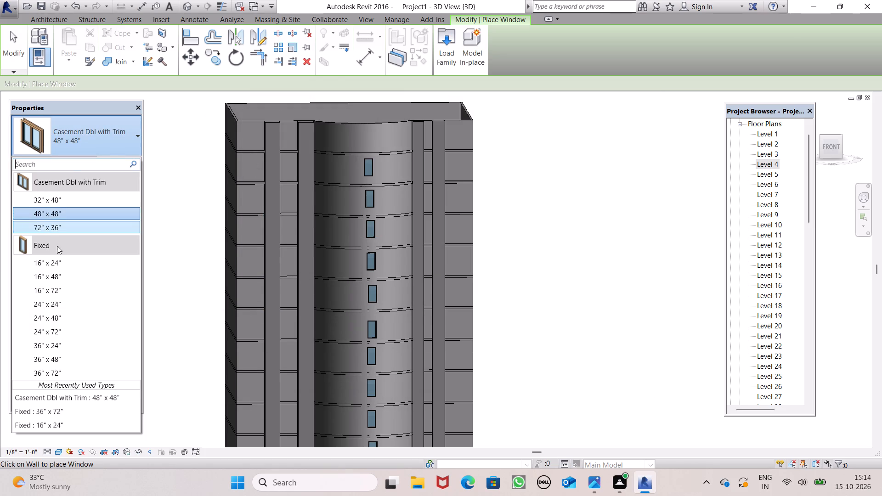
{"action": "left_click", "coordinate": [65, 214]}
{"action": "scroll", "coordinate": [250, 155], "scroll_direction": "up", "scroll_amount": 5}
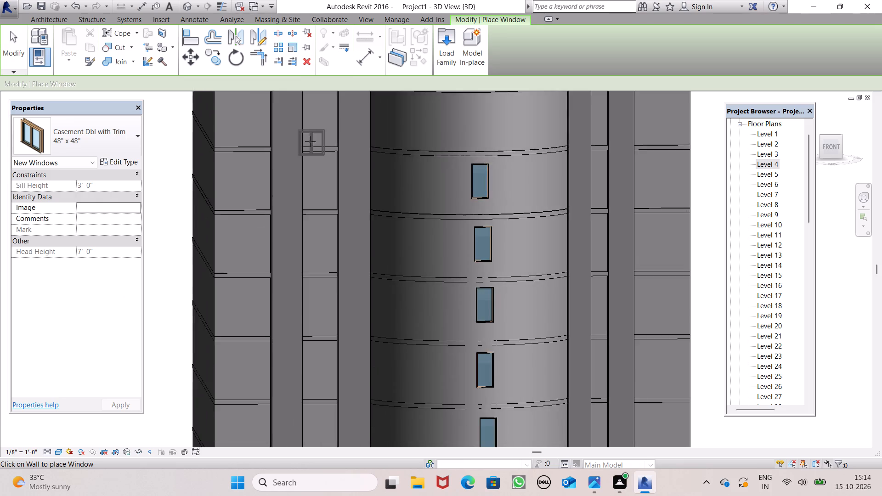
{"action": "scroll", "coordinate": [324, 132], "scroll_direction": "up", "scroll_amount": 4}
{"action": "scroll", "coordinate": [315, 161], "scroll_direction": "down", "scroll_amount": 2}
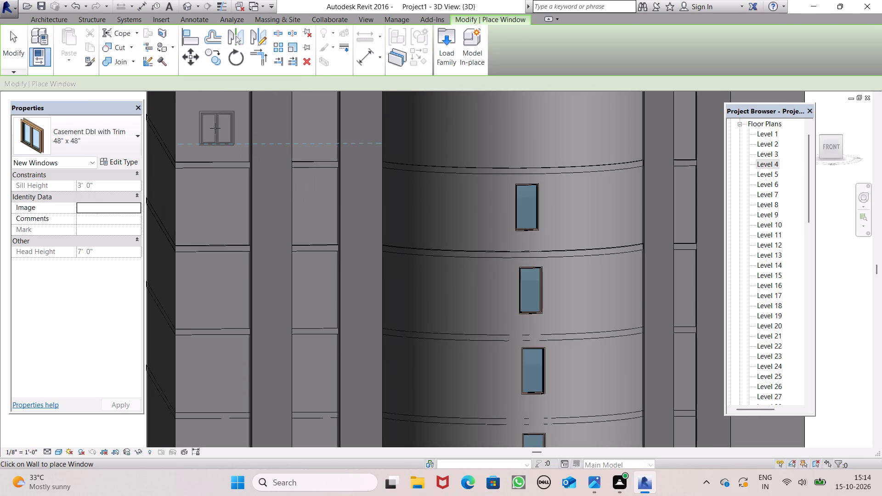
{"action": "left_click", "coordinate": [215, 128]}
{"action": "scroll", "coordinate": [227, 141], "scroll_direction": "down", "scroll_amount": 2}
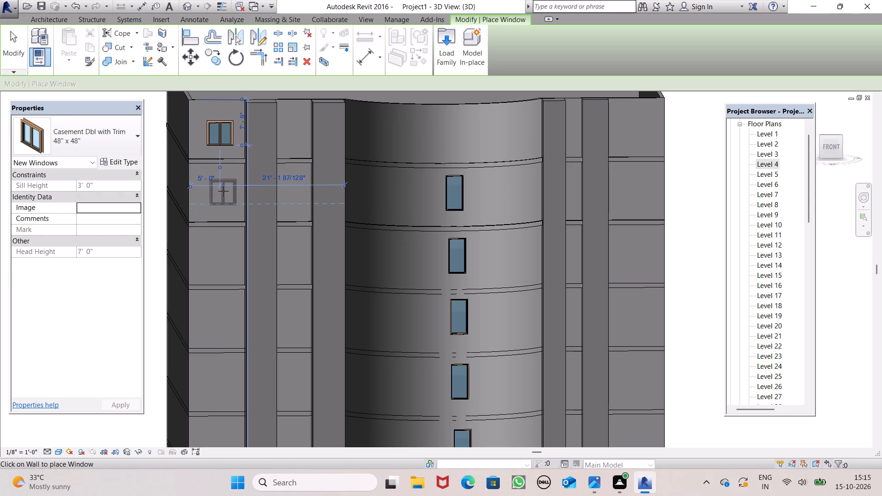
{"action": "left_click", "coordinate": [295, 133]}
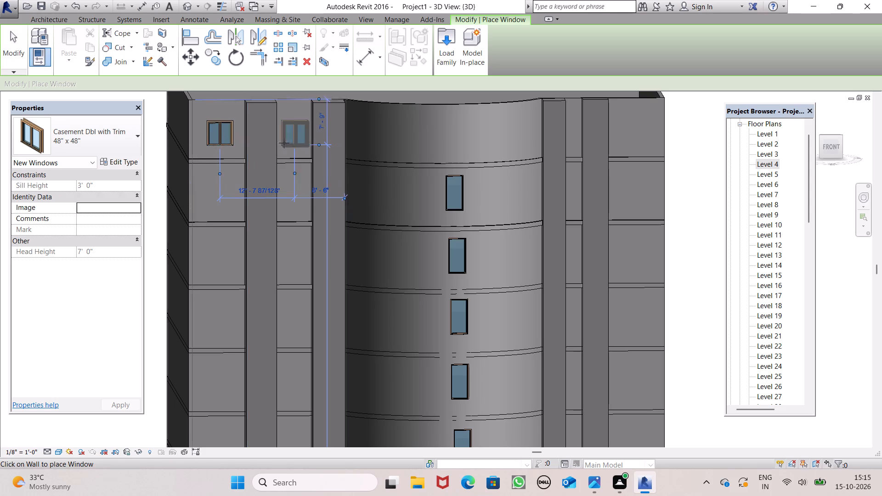
{"action": "scroll", "coordinate": [286, 211], "scroll_direction": "down", "scroll_amount": 4}
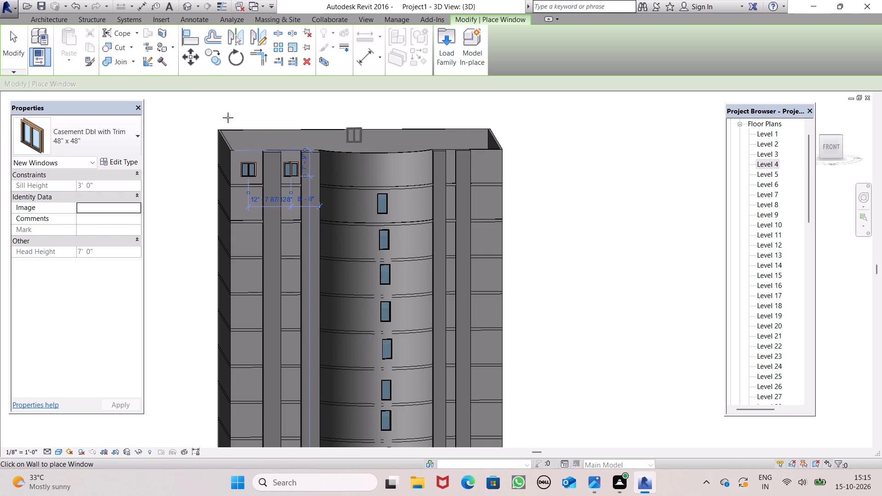
{"action": "key", "text": "Escape"}
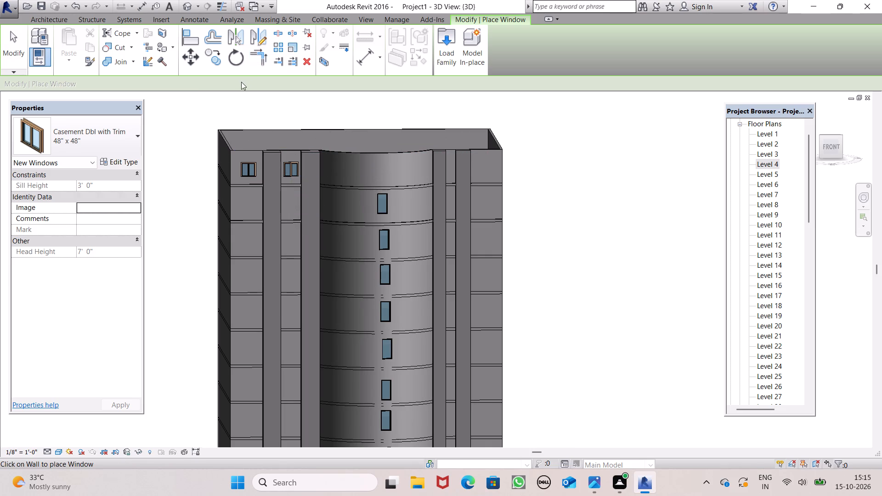
{"action": "scroll", "coordinate": [253, 98], "scroll_direction": "up", "scroll_amount": 3}
{"action": "left_click", "coordinate": [255, 98]}
{"action": "key", "text": "Escape"}
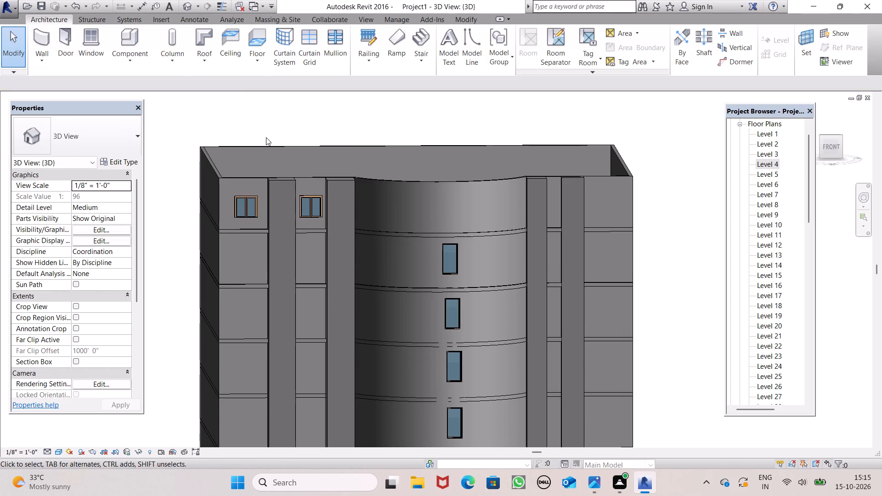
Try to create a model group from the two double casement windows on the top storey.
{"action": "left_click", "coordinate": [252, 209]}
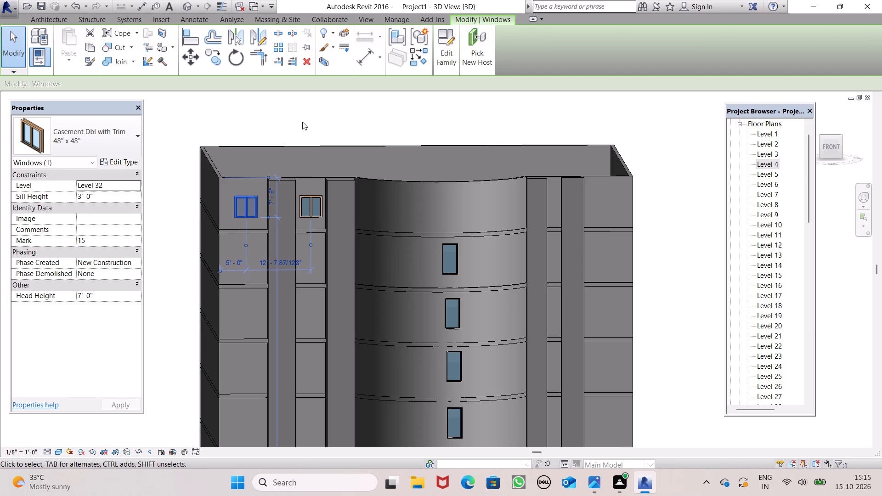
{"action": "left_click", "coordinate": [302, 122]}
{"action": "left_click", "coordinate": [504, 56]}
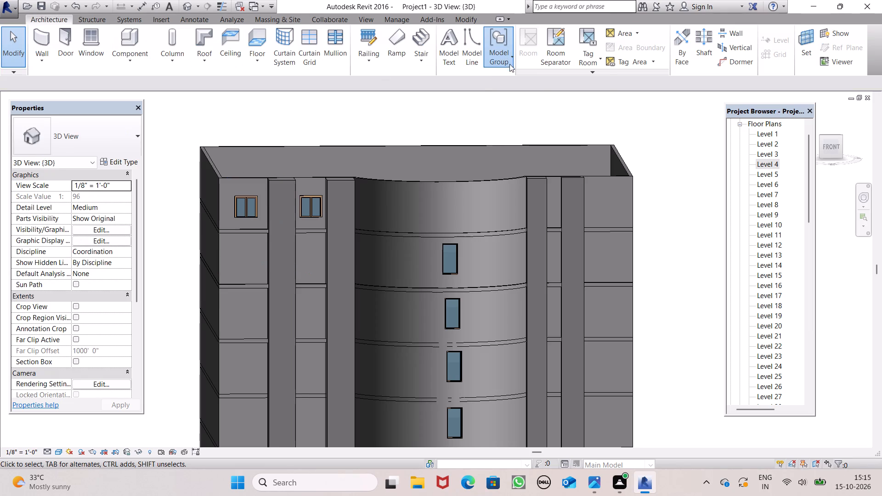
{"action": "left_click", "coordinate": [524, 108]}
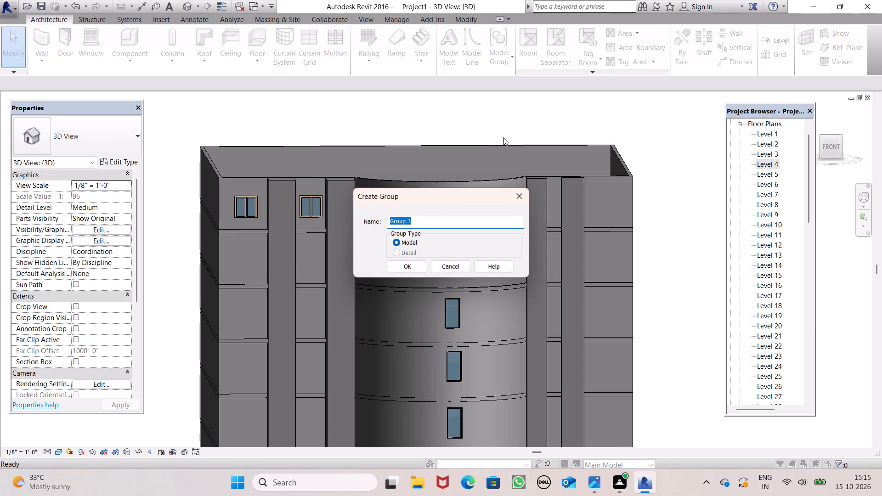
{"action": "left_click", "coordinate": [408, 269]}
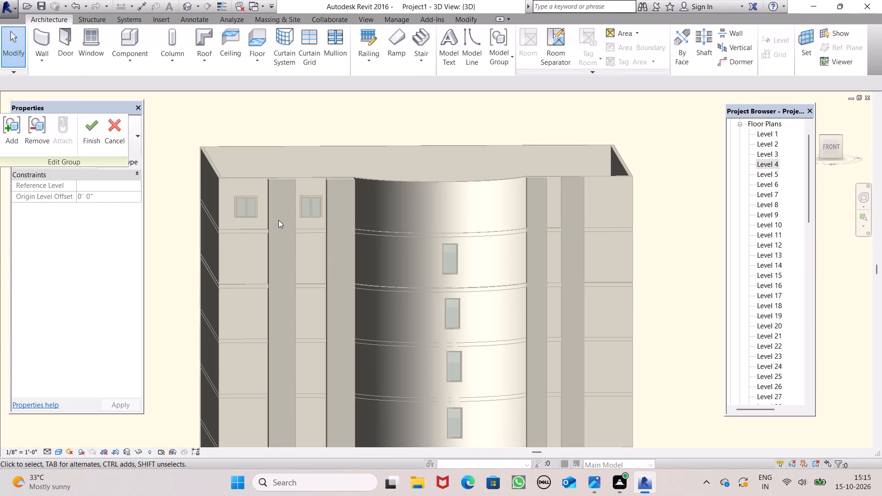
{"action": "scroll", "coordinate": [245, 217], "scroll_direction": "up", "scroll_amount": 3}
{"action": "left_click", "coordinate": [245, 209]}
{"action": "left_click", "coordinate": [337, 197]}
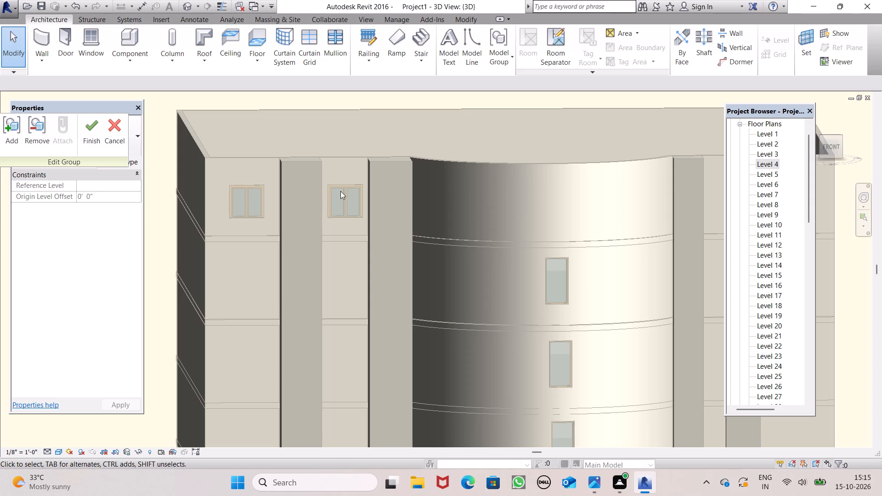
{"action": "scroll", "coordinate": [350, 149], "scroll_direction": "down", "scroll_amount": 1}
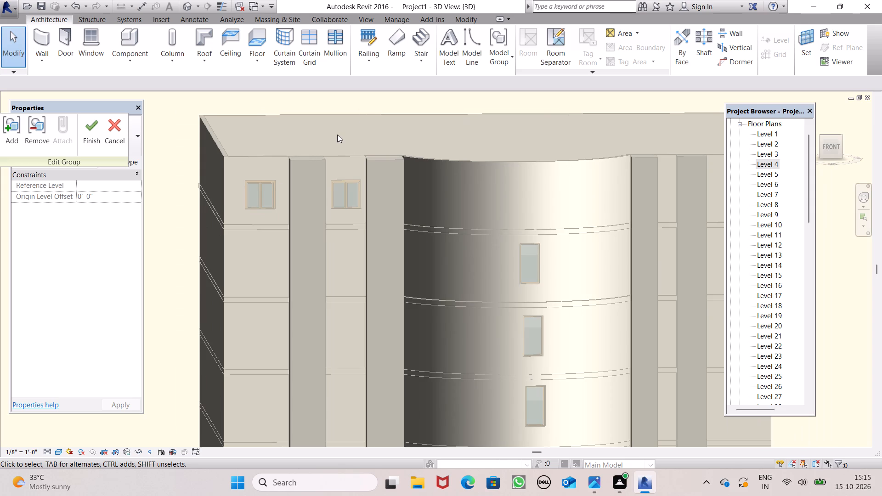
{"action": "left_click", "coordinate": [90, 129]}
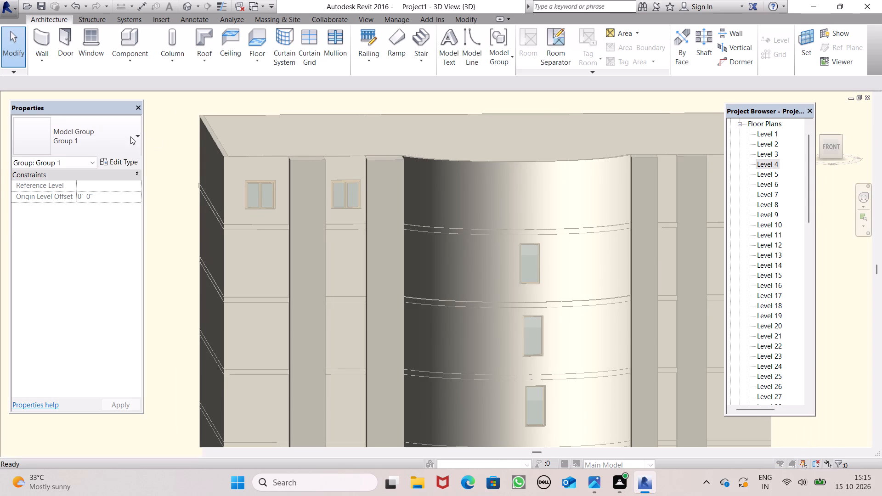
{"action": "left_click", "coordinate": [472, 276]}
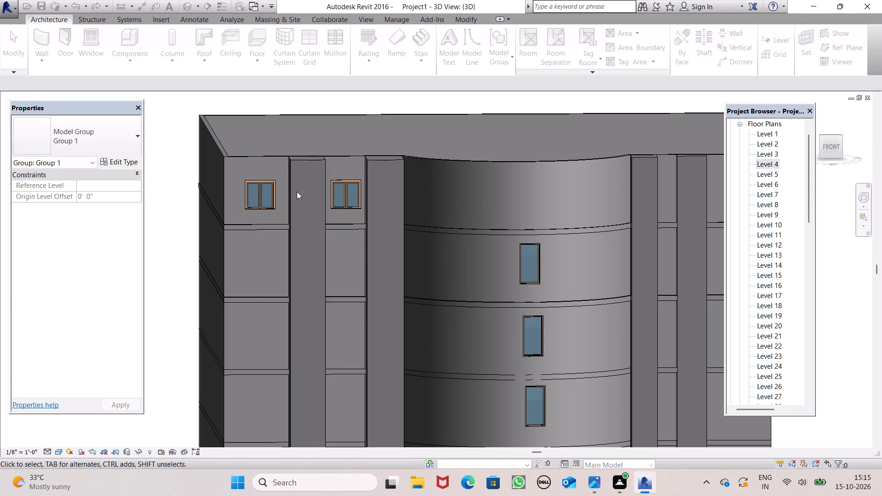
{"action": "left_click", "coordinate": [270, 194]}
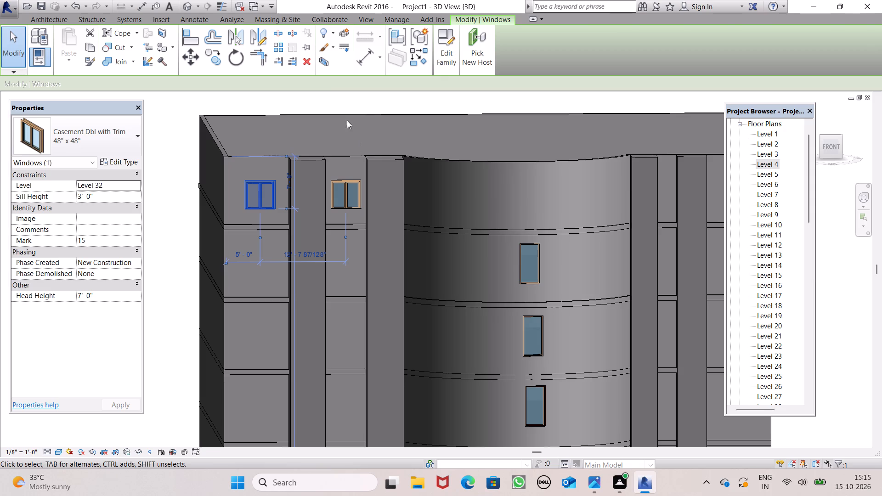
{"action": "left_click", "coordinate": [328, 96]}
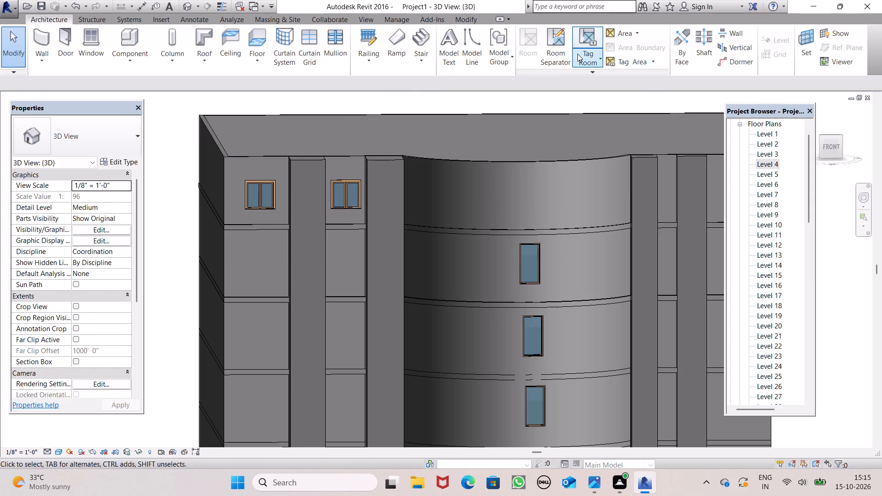